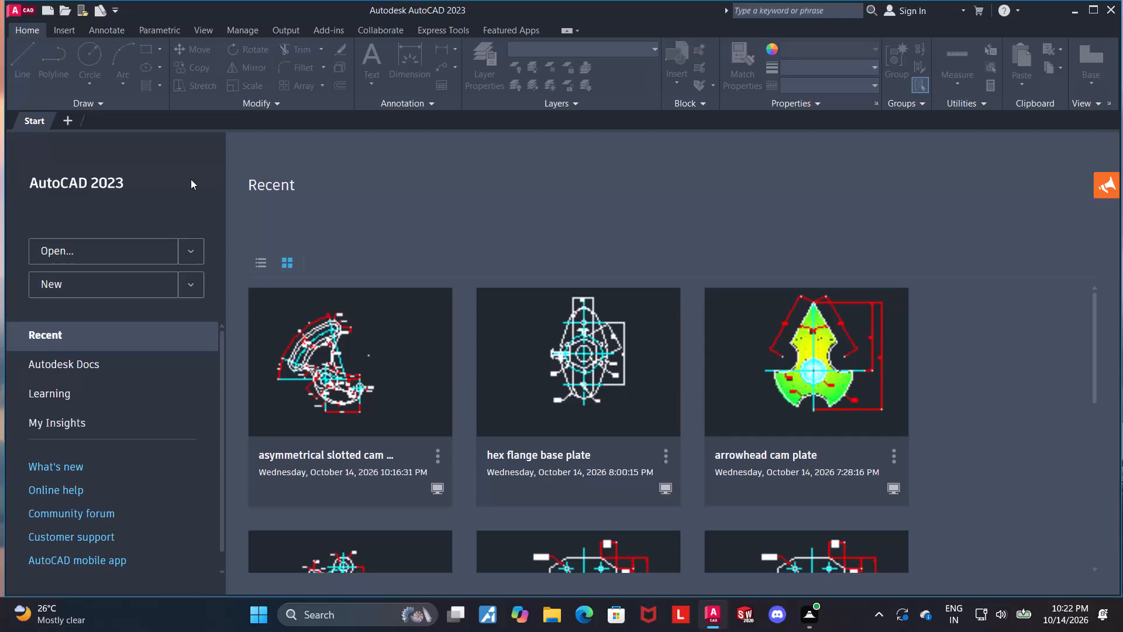
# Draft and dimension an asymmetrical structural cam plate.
# Create a new blank drawing.
pyautogui.click(128, 283)
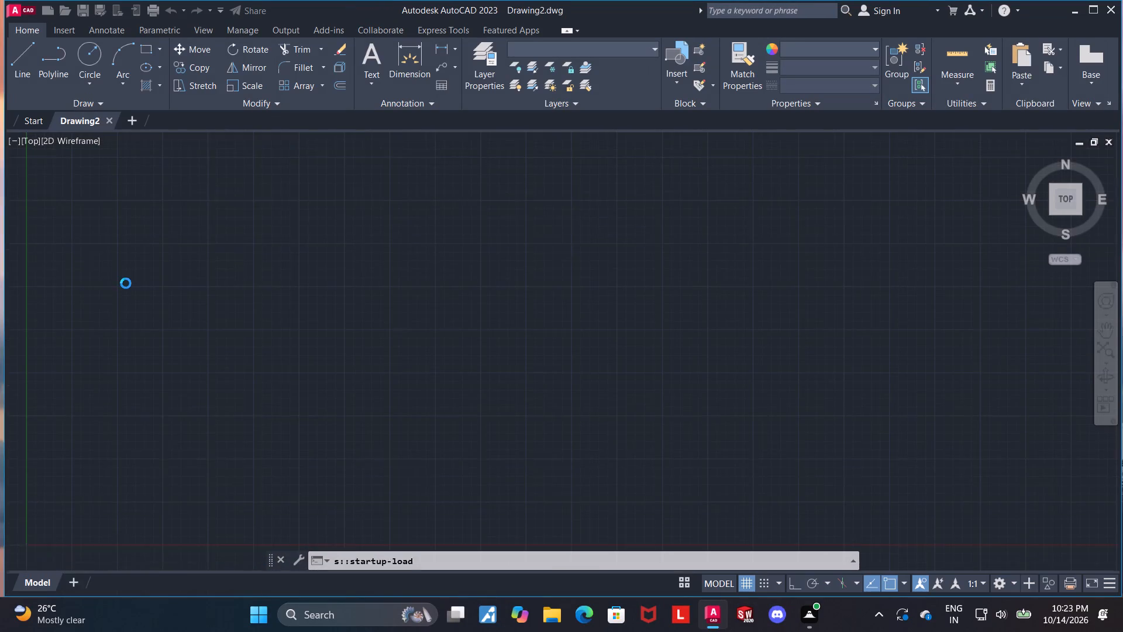
# Turn on command logging with LOGFILEON.
pyautogui.write('log')
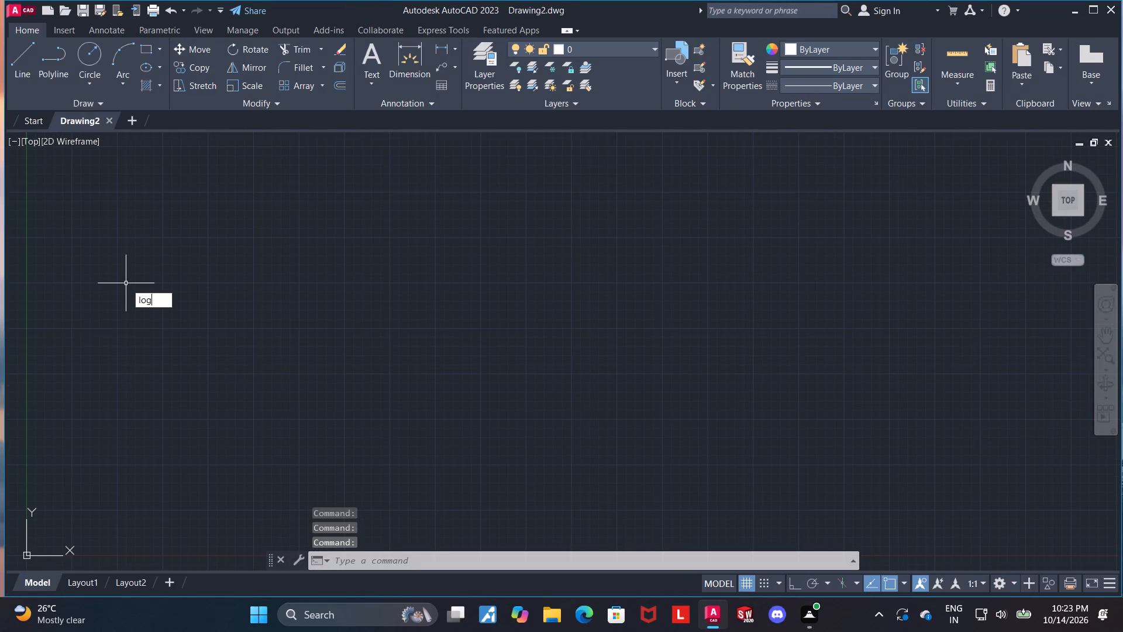
pyautogui.write('file')
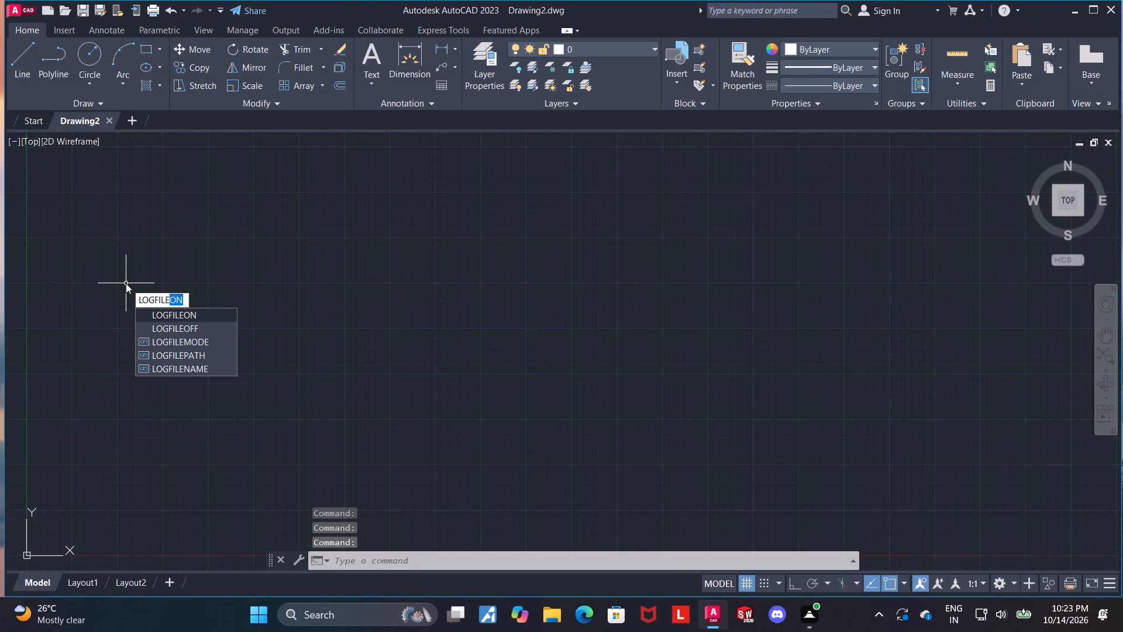
pyautogui.click(168, 314)
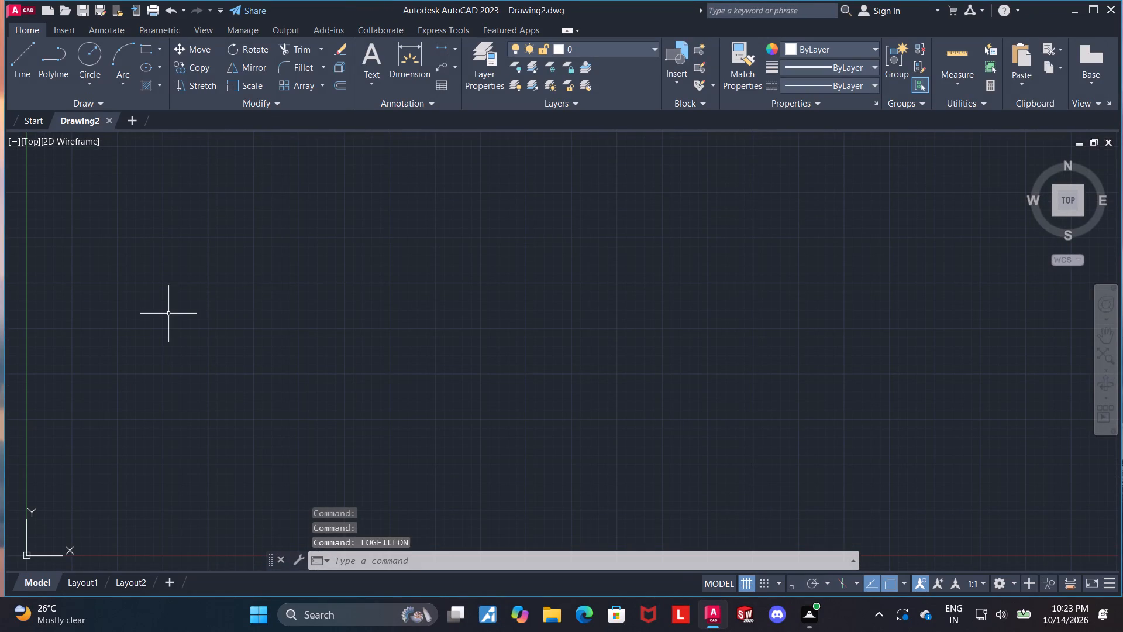
pyautogui.press('Return')
pyautogui.press('Return')
# Set the model space limits from 0,0 to 100,100.
pyautogui.write('limitsd')
pyautogui.press('Return')
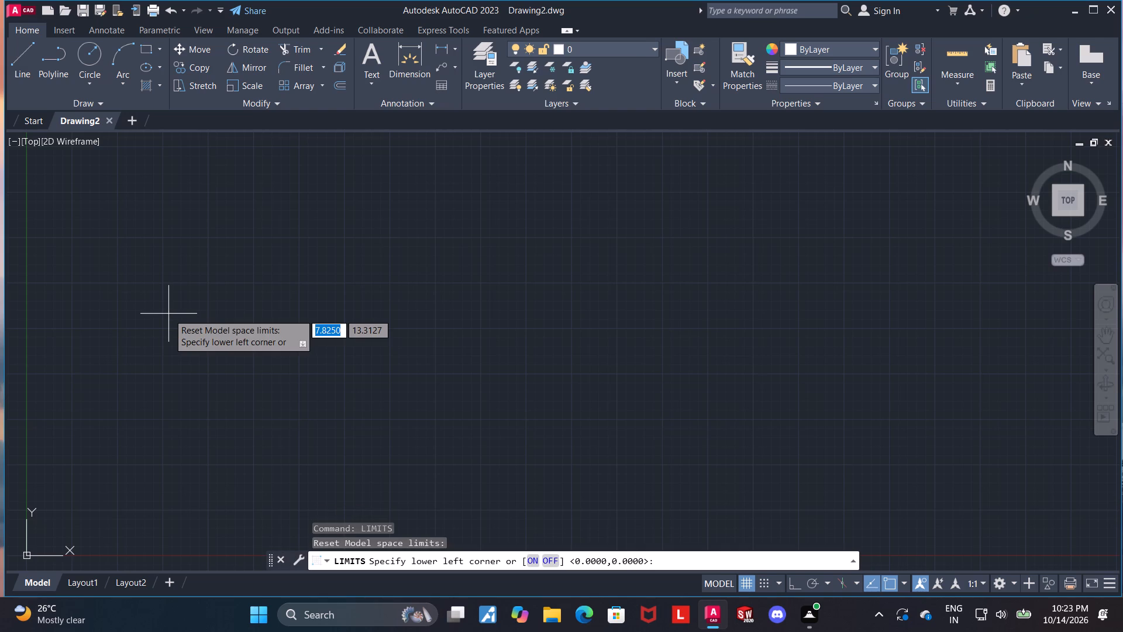
pyautogui.write('0,0')
pyautogui.press('Return')
pyautogui.write('100,100')
pyautogui.press('Return')
# With Ortho on, draw three consecutive vertical line segments going upward with lengths 30, 60 and 30 units.
pyautogui.scroll(-4, 186, 297)
pyautogui.moveTo(588, 266); pyautogui.dragTo(454, 411, button='middle')
pyautogui.scroll(1, 462, 390)
pyautogui.scroll(-2, 462, 390)
pyautogui.moveTo(578, 331); pyautogui.dragTo(498, 358, button='middle')
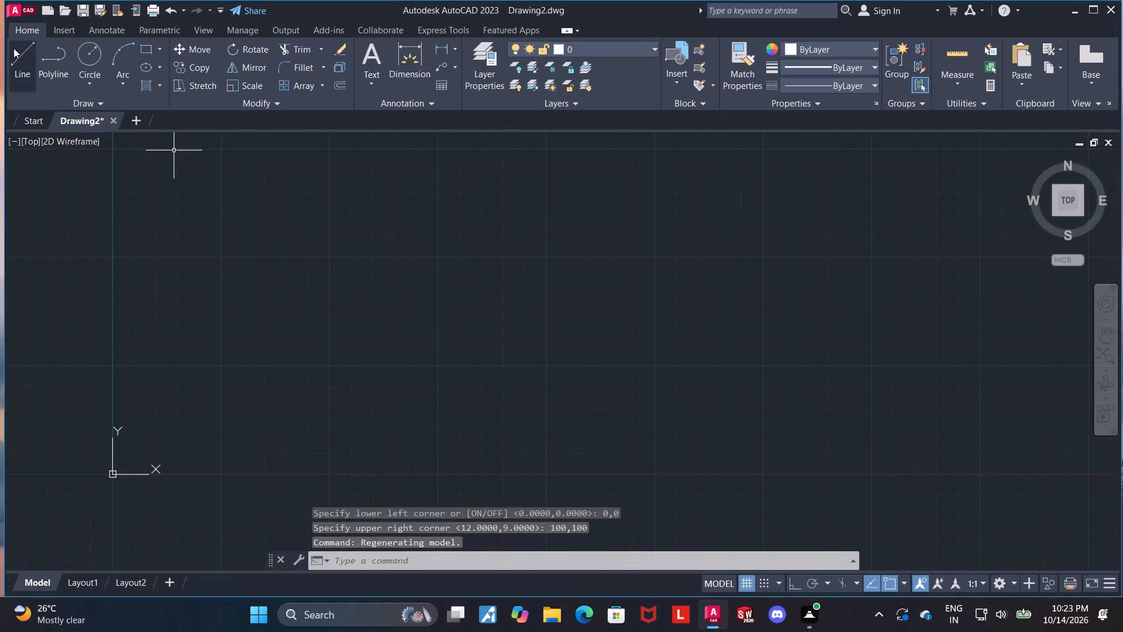
pyautogui.click(13, 48)
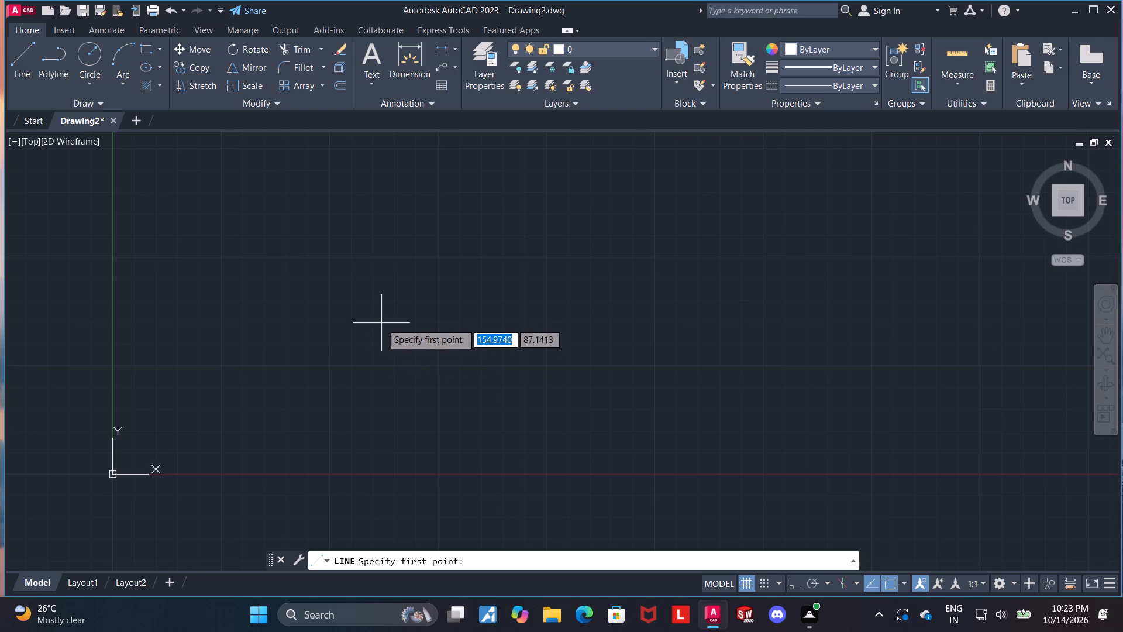
pyautogui.click(397, 312)
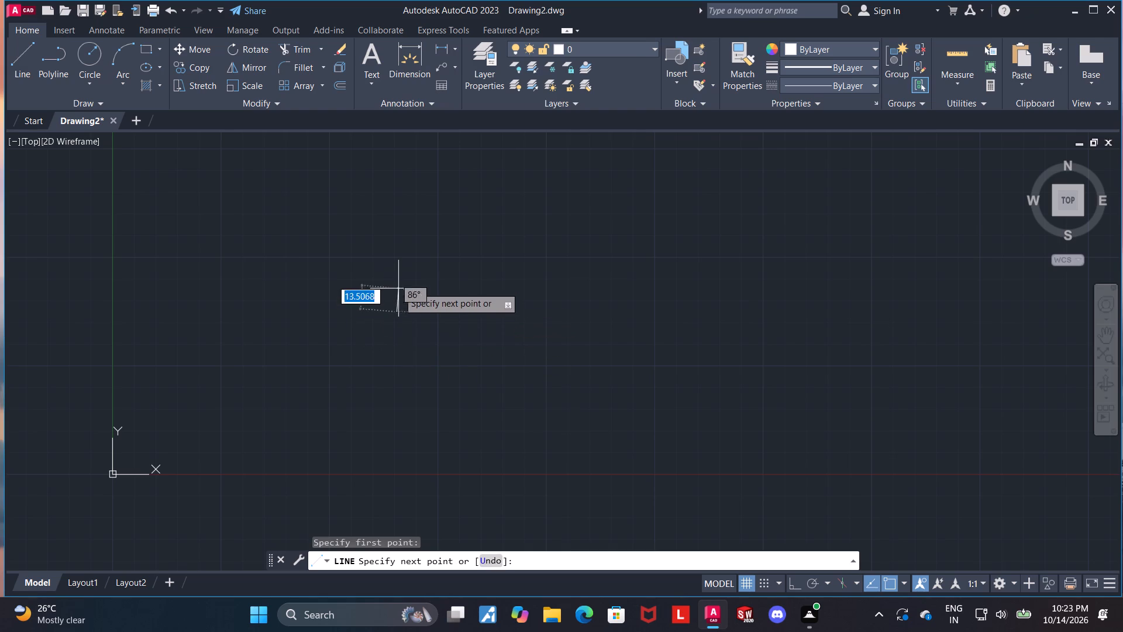
pyautogui.press('F8')
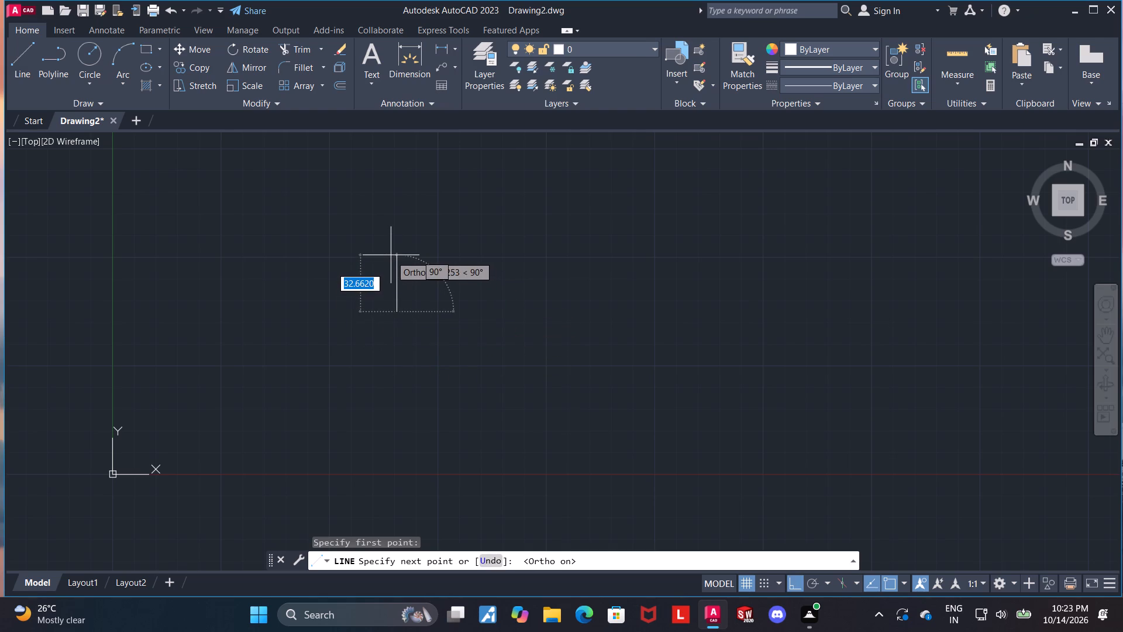
pyautogui.write('30')
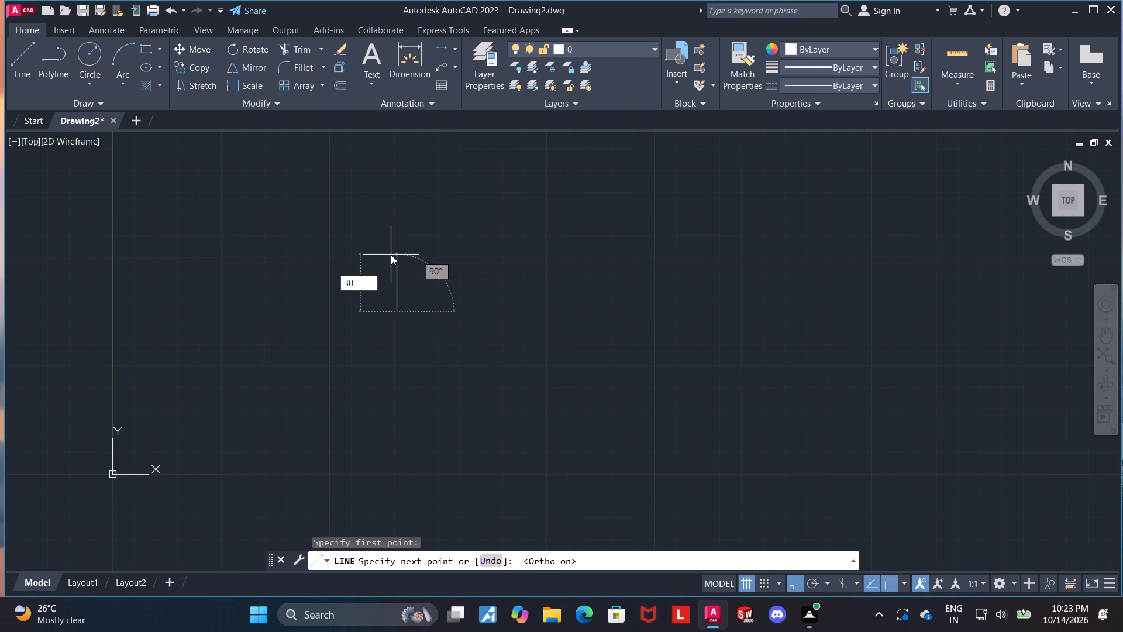
pyautogui.press('Return')
pyautogui.scroll(-4, 391, 255)
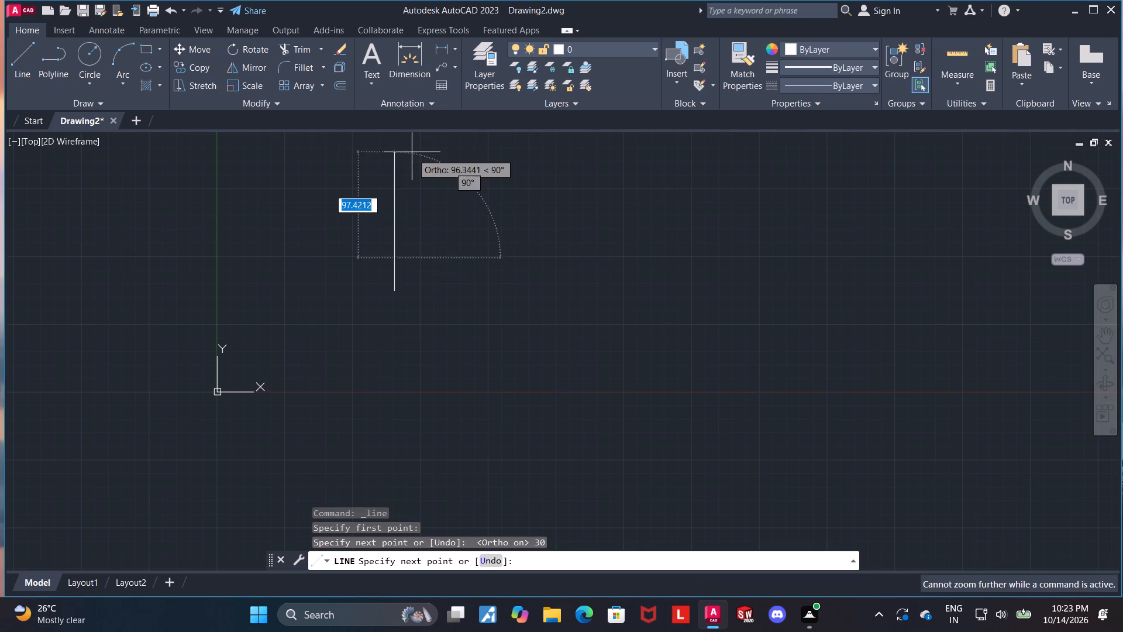
pyautogui.scroll(-3, 412, 200)
pyautogui.scroll(2, 411, 173)
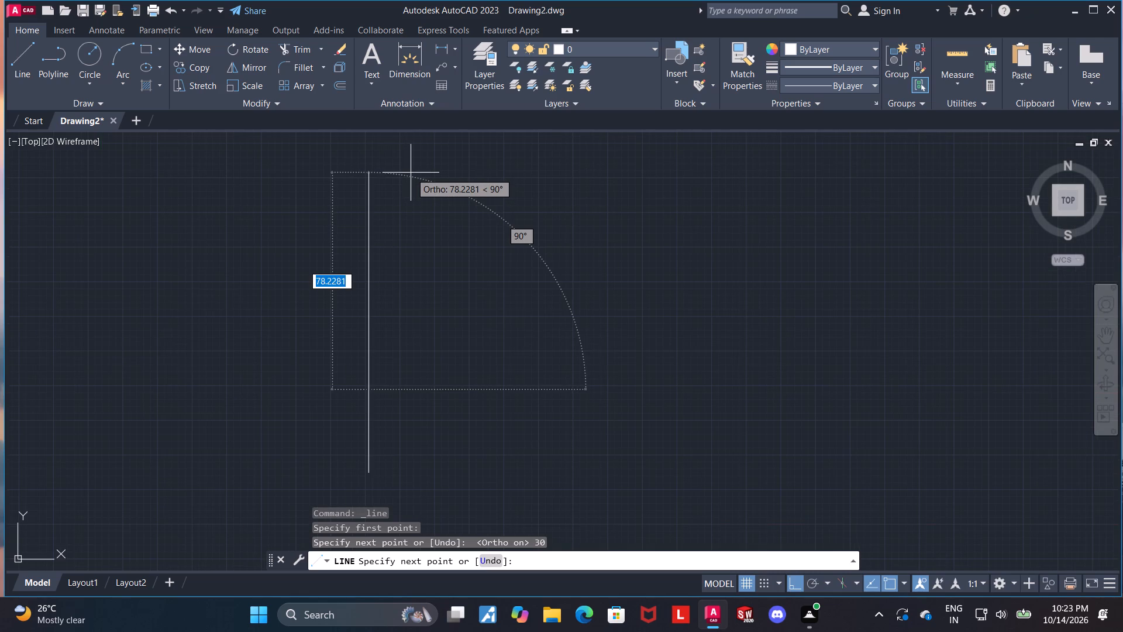
pyautogui.write('60')
pyautogui.press('Return')
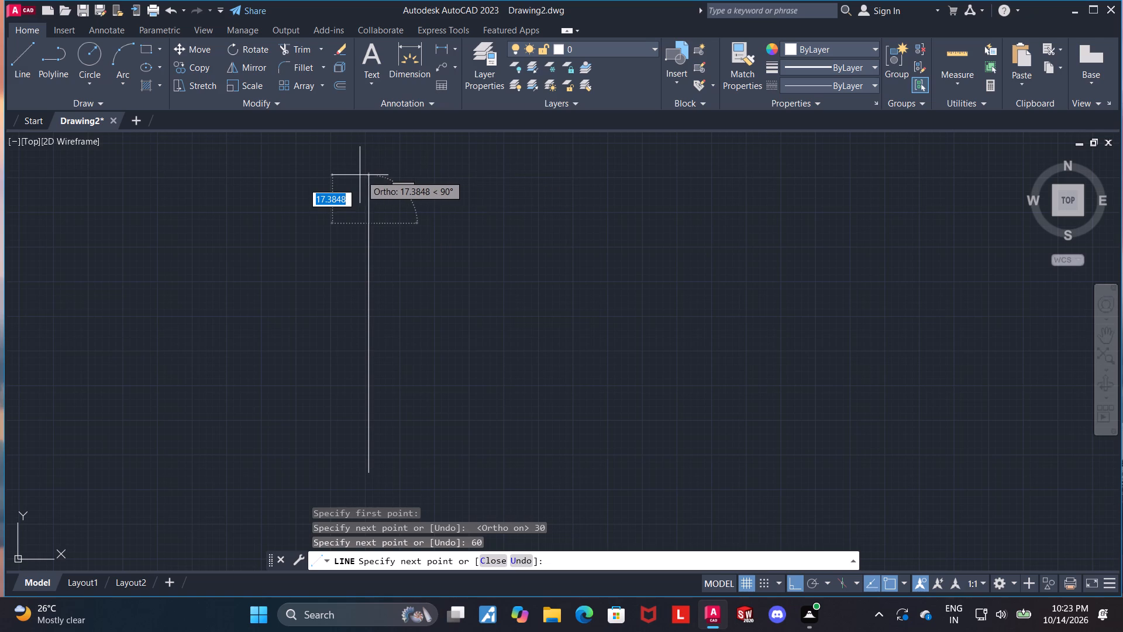
pyautogui.write('30')
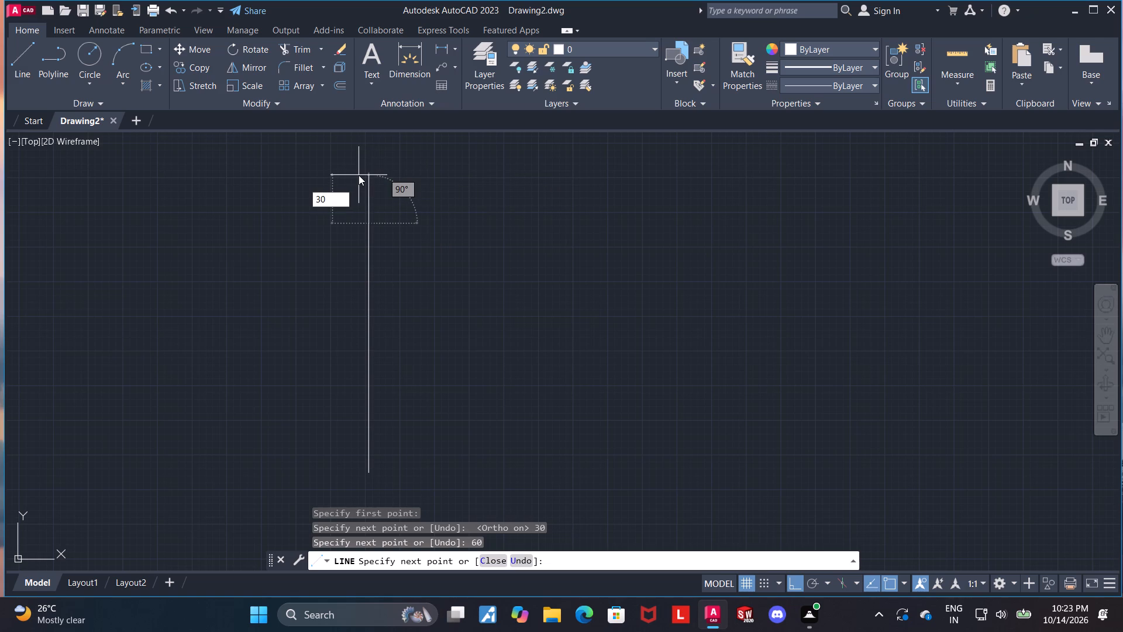
pyautogui.press('Return')
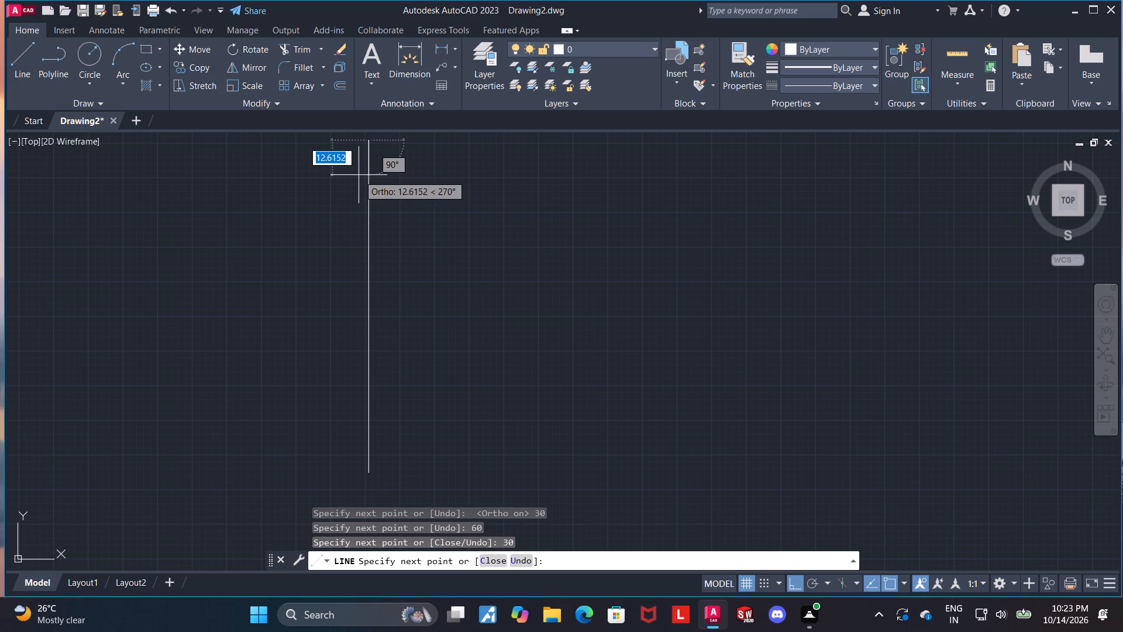
pyautogui.press('Escape')
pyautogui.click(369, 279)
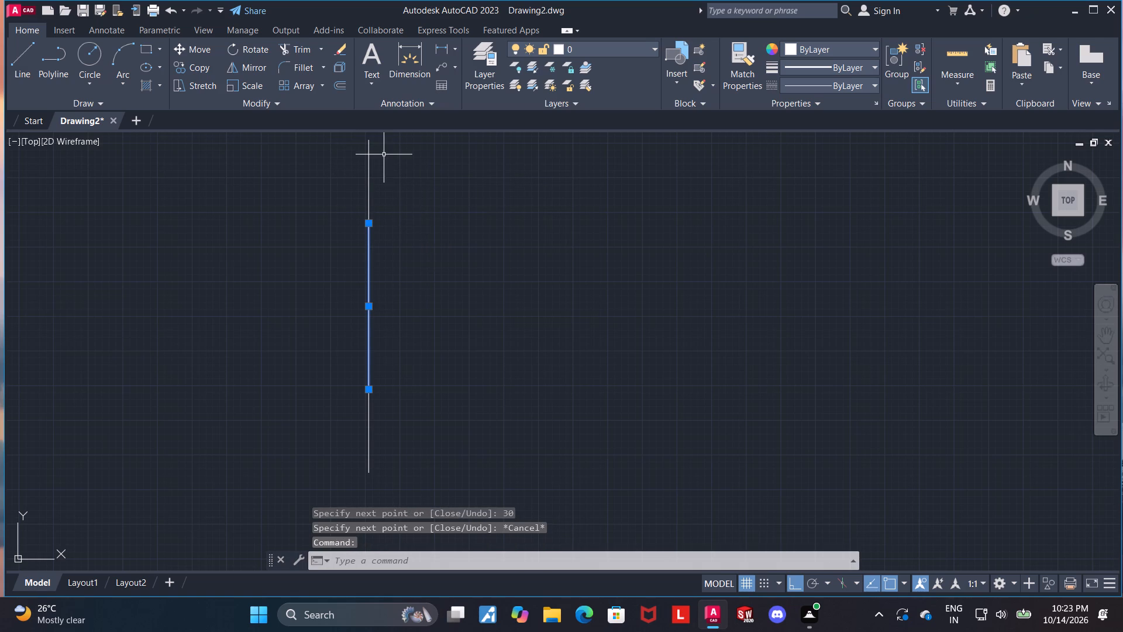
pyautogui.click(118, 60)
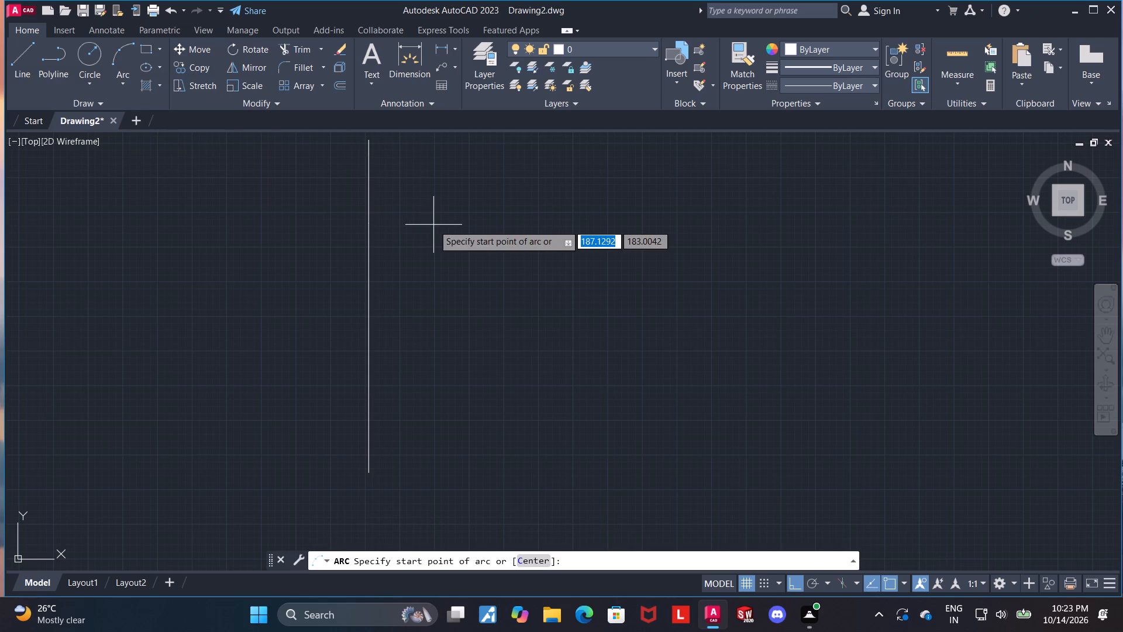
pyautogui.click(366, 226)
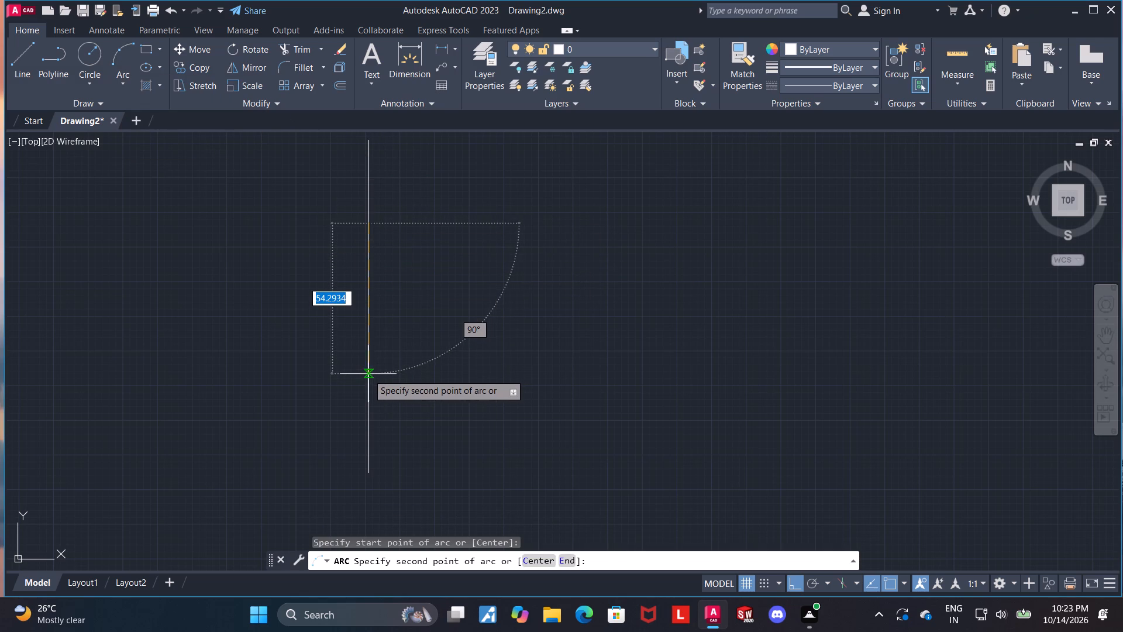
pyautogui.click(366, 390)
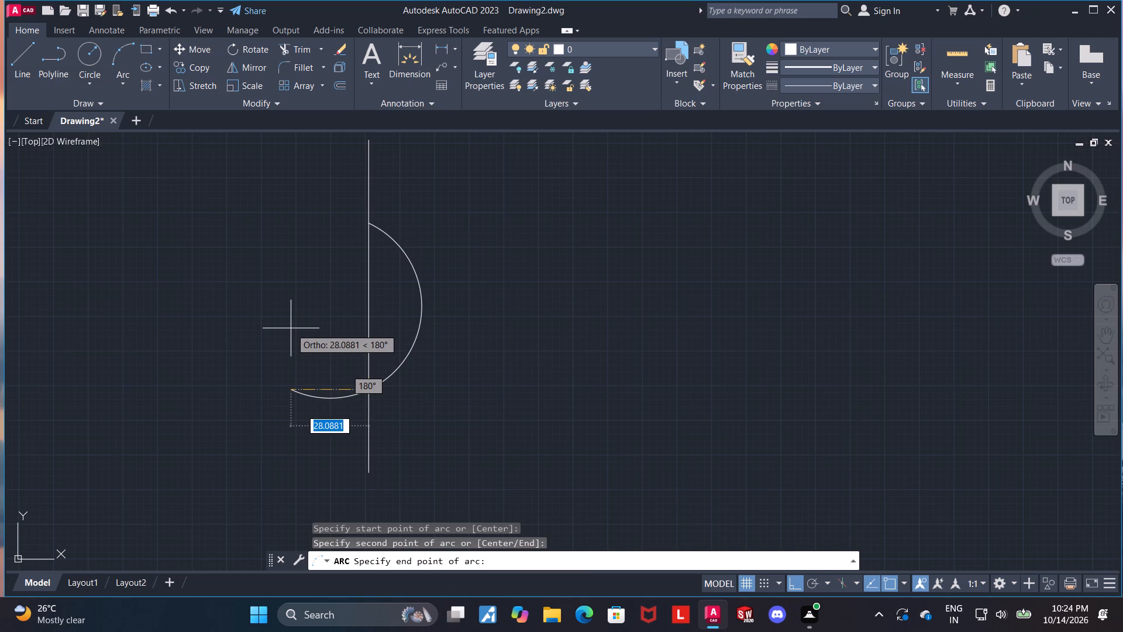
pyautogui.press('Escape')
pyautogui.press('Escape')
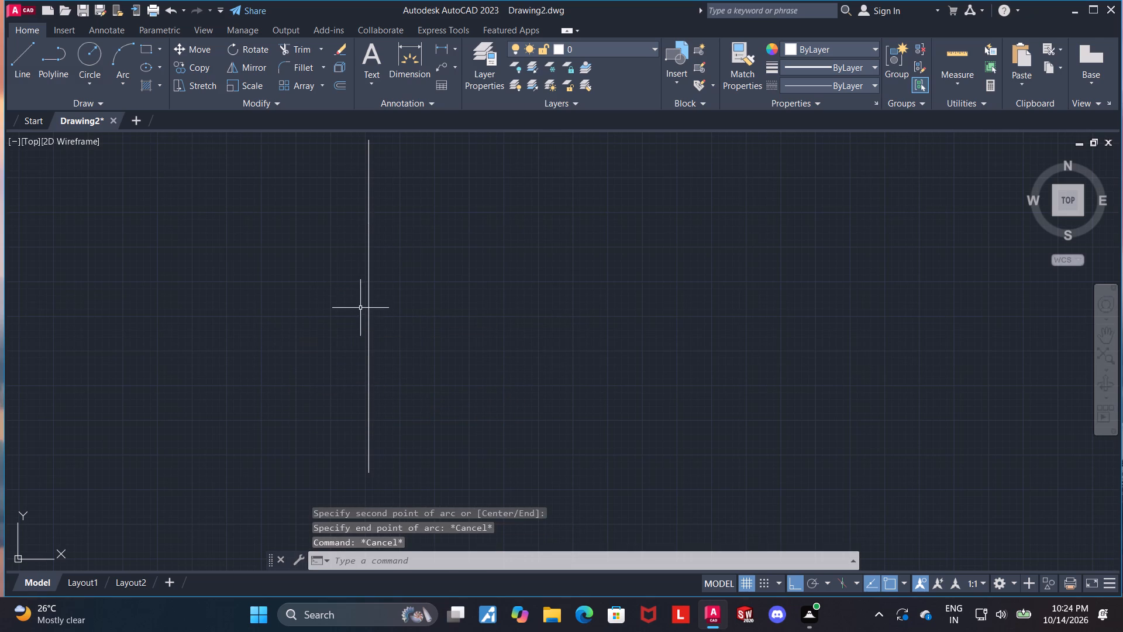
# Dimension the middle vertical segment's length, placing the dimension line close to its left side.
pyautogui.click(368, 305)
pyautogui.scroll(-1, 398, 331)
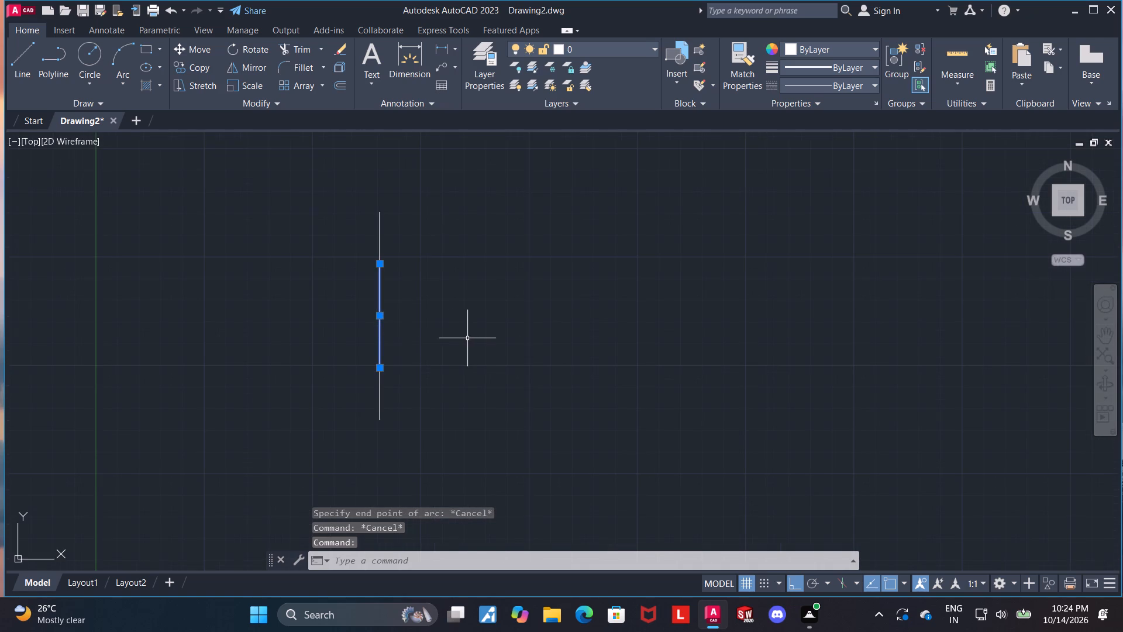
pyautogui.scroll(-1, 495, 338)
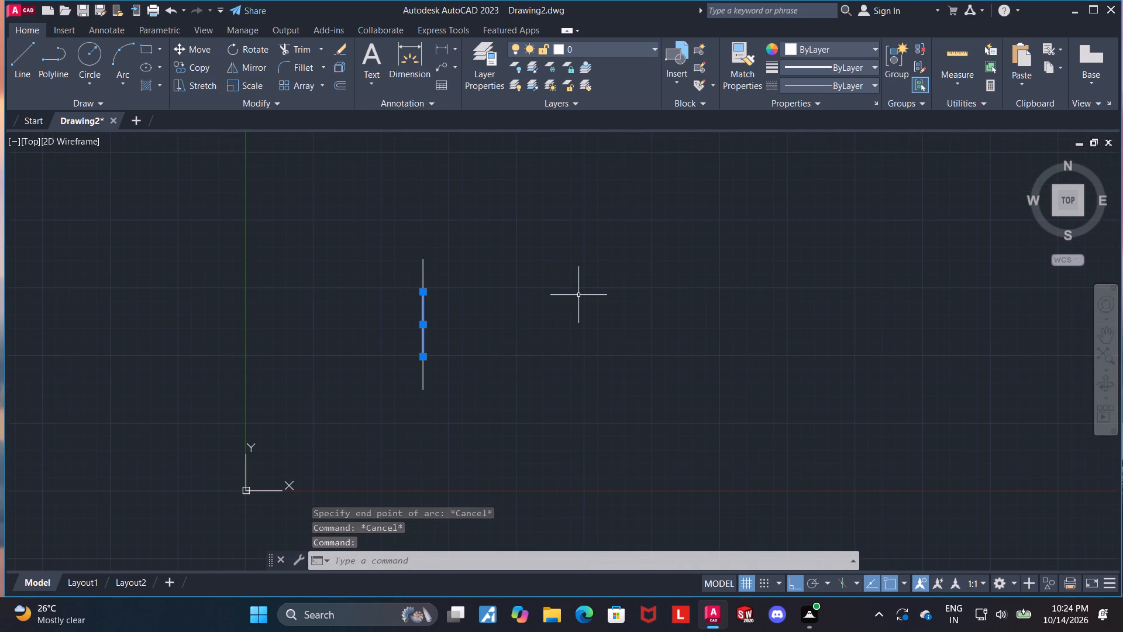
pyautogui.scroll(1, 578, 295)
pyautogui.scroll(-1, 578, 295)
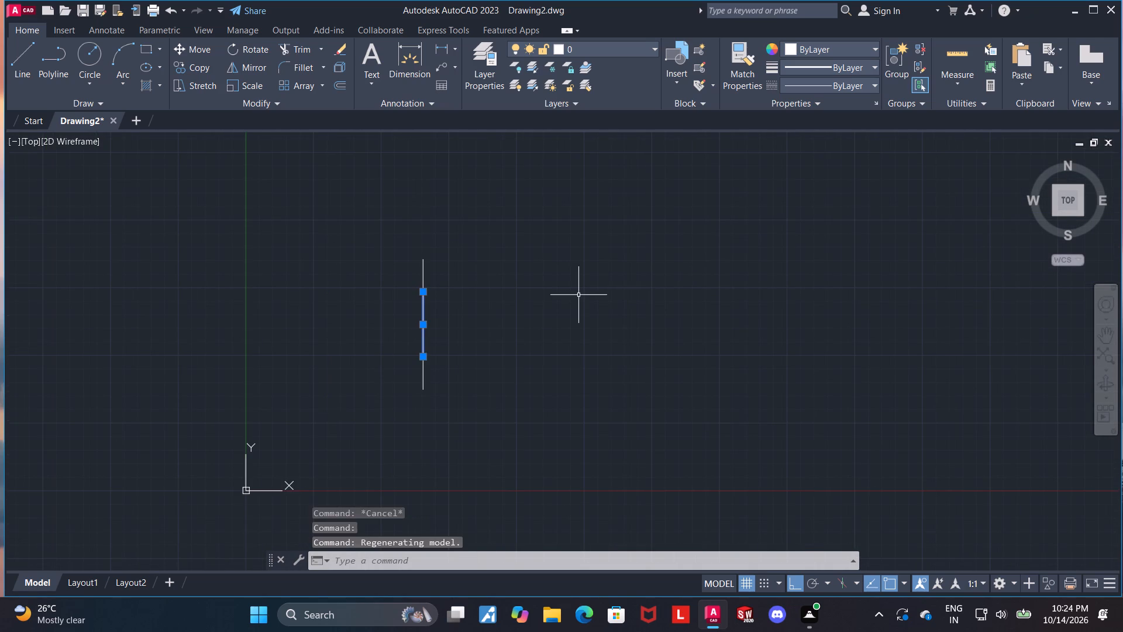
pyautogui.scroll(1, 578, 295)
pyautogui.scroll(-1, 578, 295)
pyautogui.scroll(1, 578, 295)
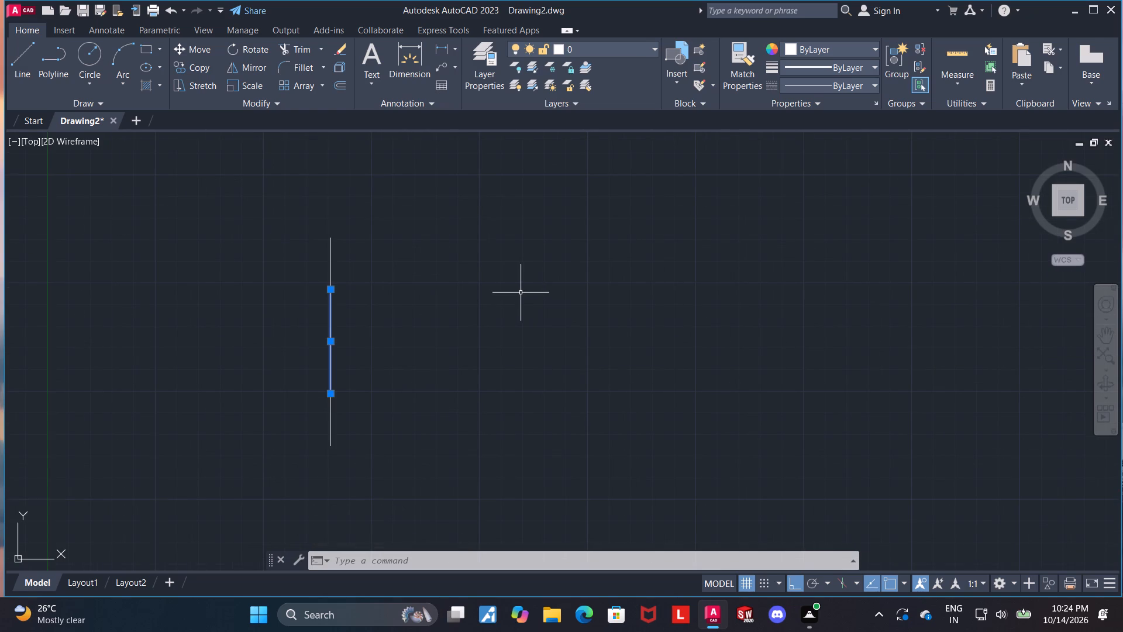
pyautogui.click(395, 68)
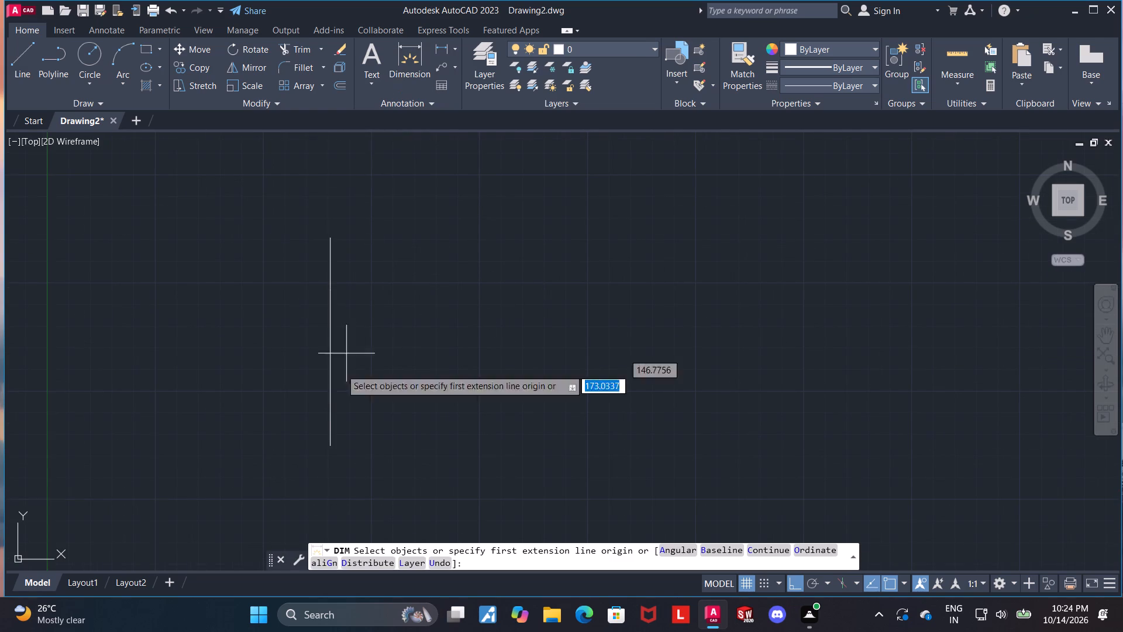
pyautogui.scroll(2, 321, 389)
pyautogui.click(344, 326)
pyautogui.click(319, 328)
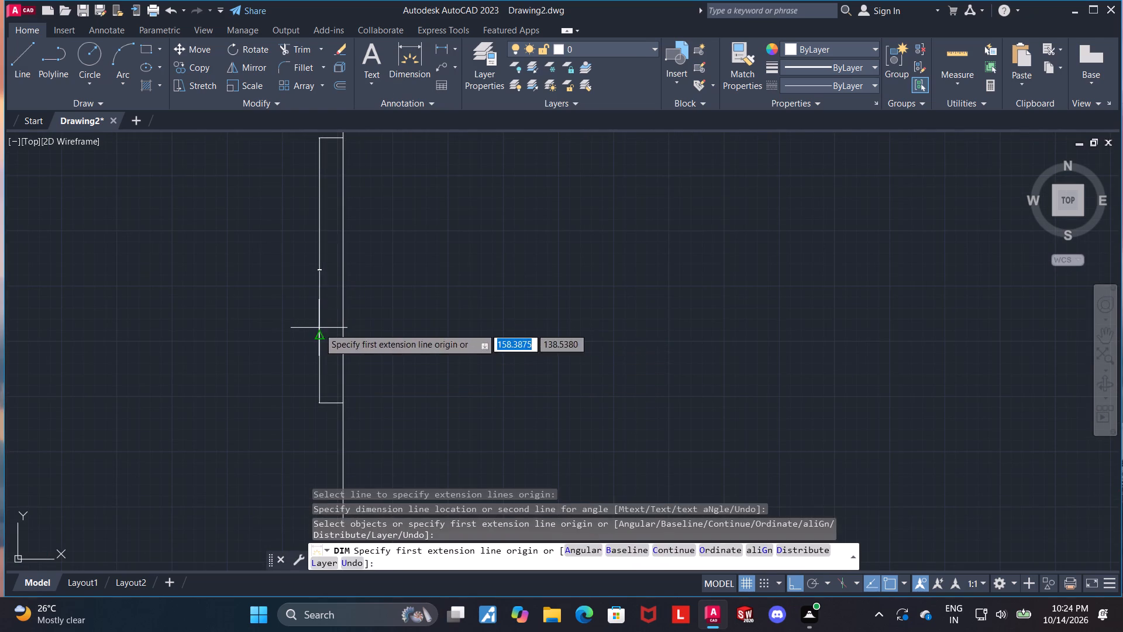
pyautogui.scroll(3, 315, 277)
pyautogui.scroll(-3, 370, 268)
pyautogui.press('Escape')
pyautogui.scroll(-2, 453, 315)
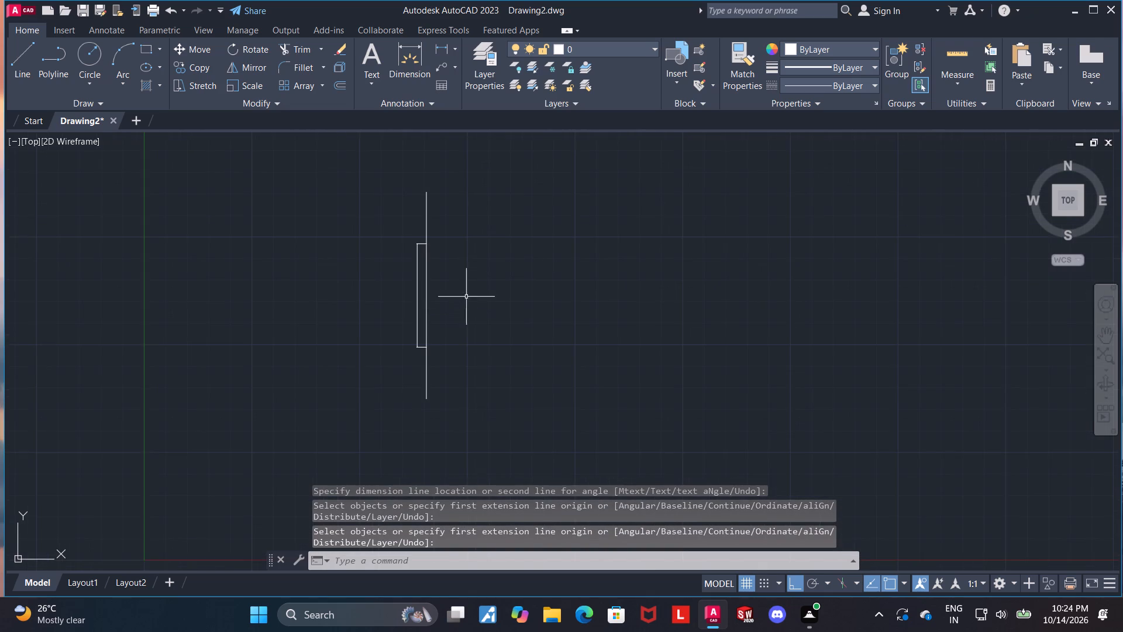
# Draw a 20-unit vertical line going upward from the top end of the vertical segments.
pyautogui.scroll(1, 478, 274)
pyautogui.scroll(-1, 466, 273)
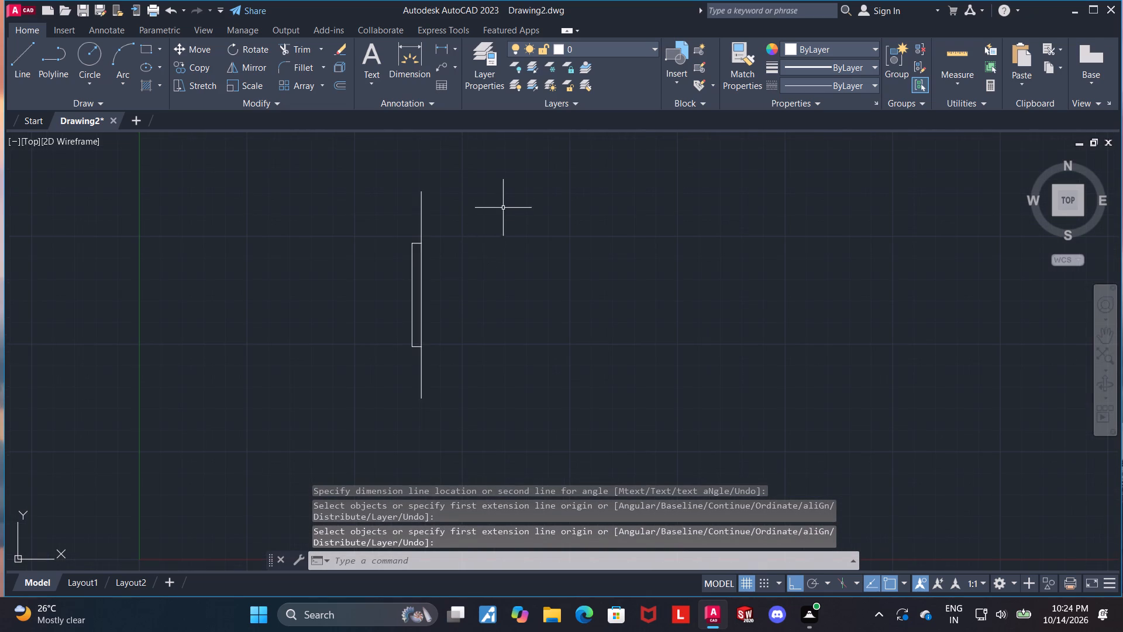
pyautogui.moveTo(495, 189); pyautogui.dragTo(445, 222, button='middle')
pyautogui.scroll(1, 432, 199)
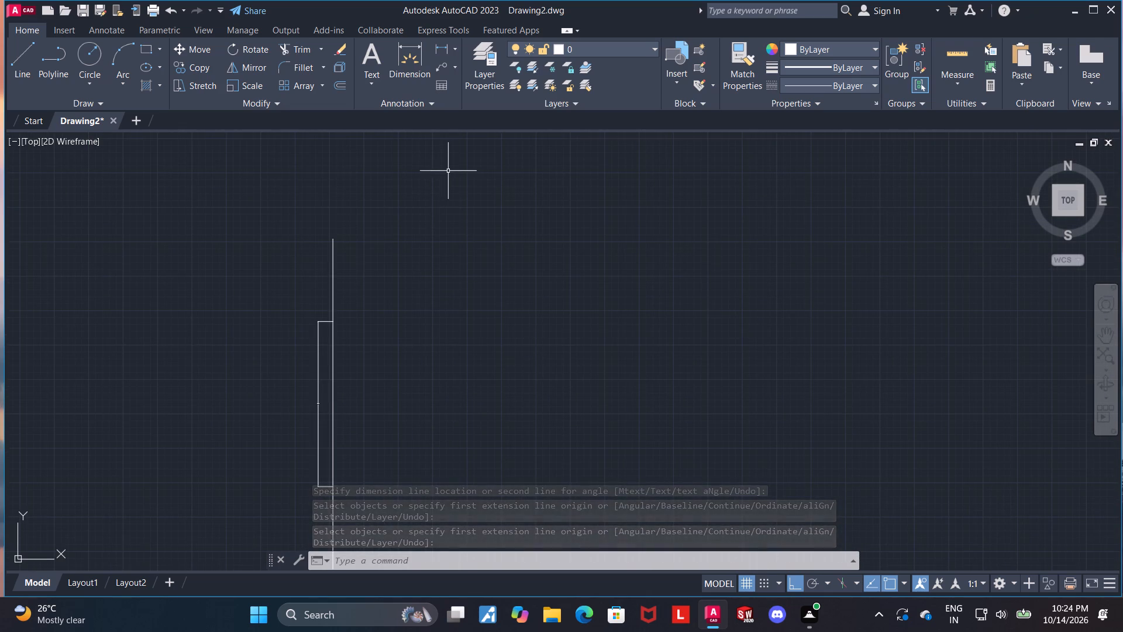
pyautogui.scroll(1, 343, 215)
pyautogui.click(16, 47)
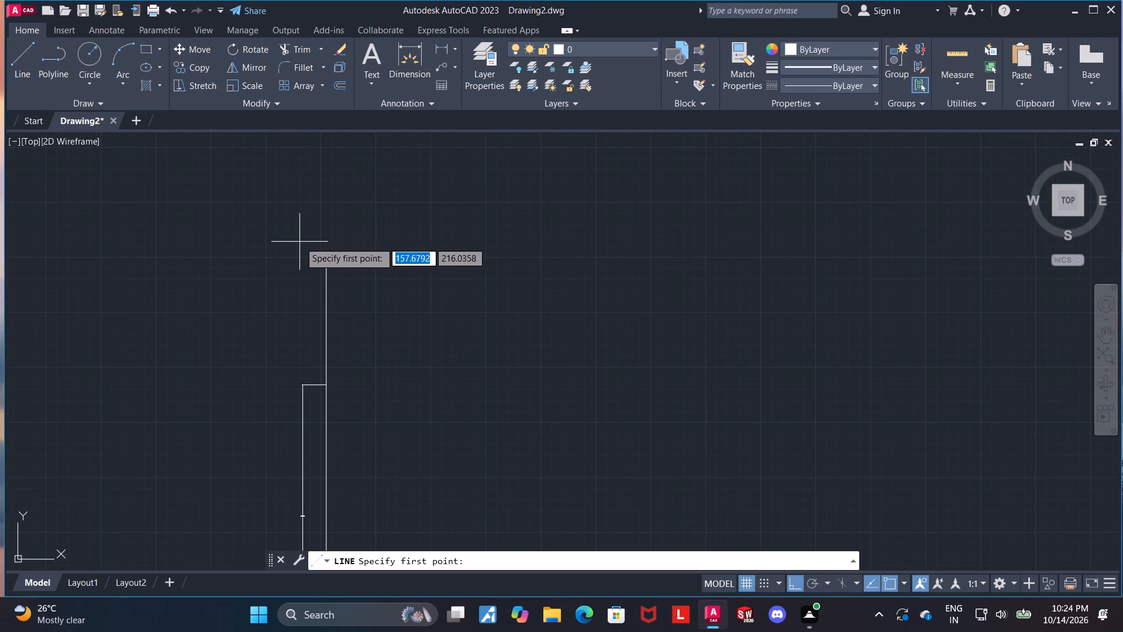
pyautogui.scroll(2, 328, 242)
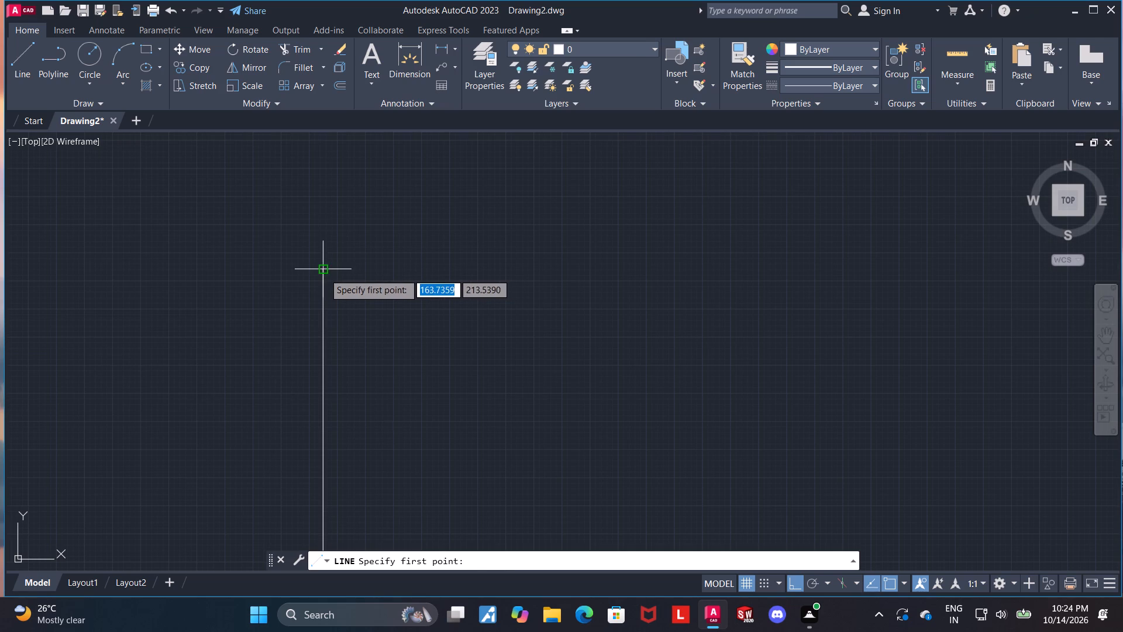
pyautogui.click(323, 273)
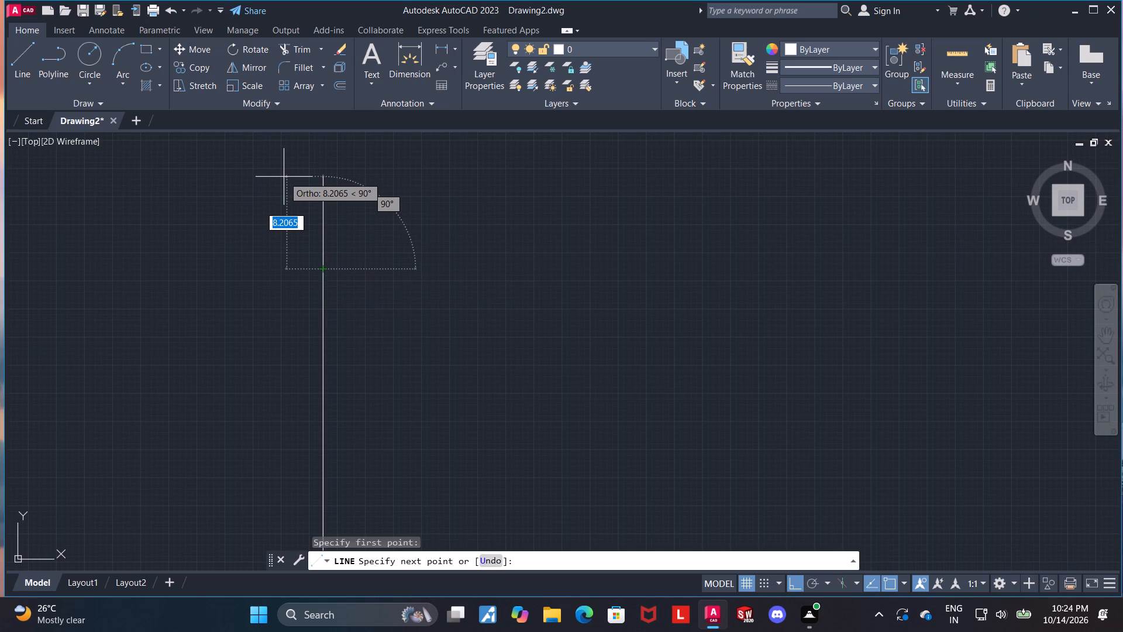
pyautogui.write('20')
pyautogui.press('Return')
pyautogui.scroll(3, 438, 176)
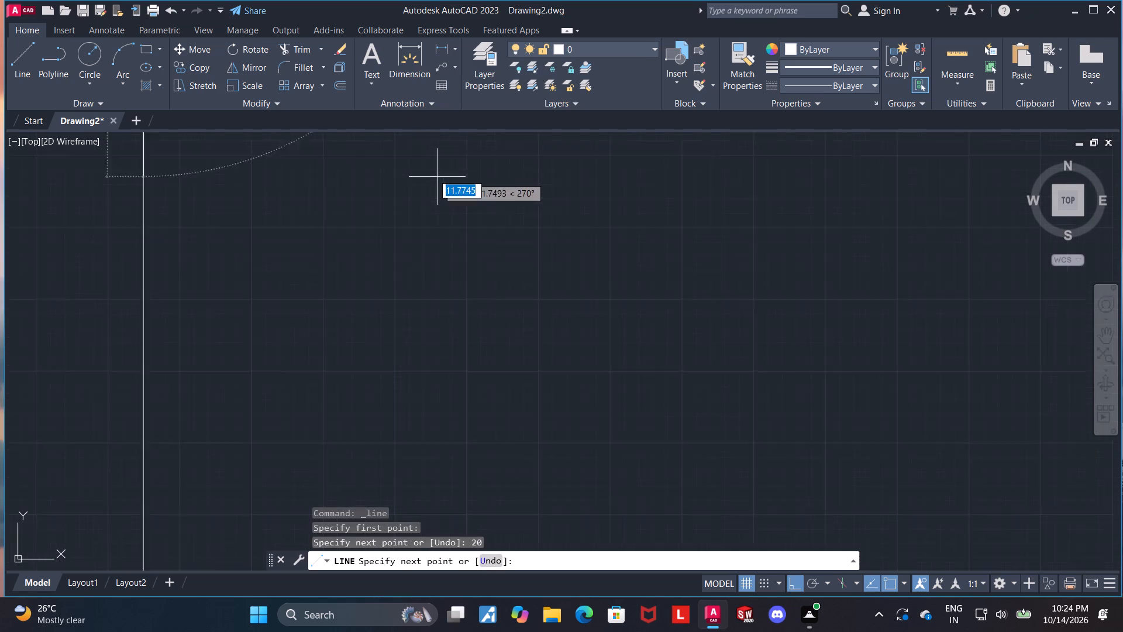
pyautogui.scroll(2, 436, 178)
pyautogui.scroll(-7, 366, 200)
pyautogui.scroll(-8, 343, 153)
pyautogui.scroll(3, 346, 143)
pyautogui.scroll(-1, 346, 155)
pyautogui.scroll(2, 346, 155)
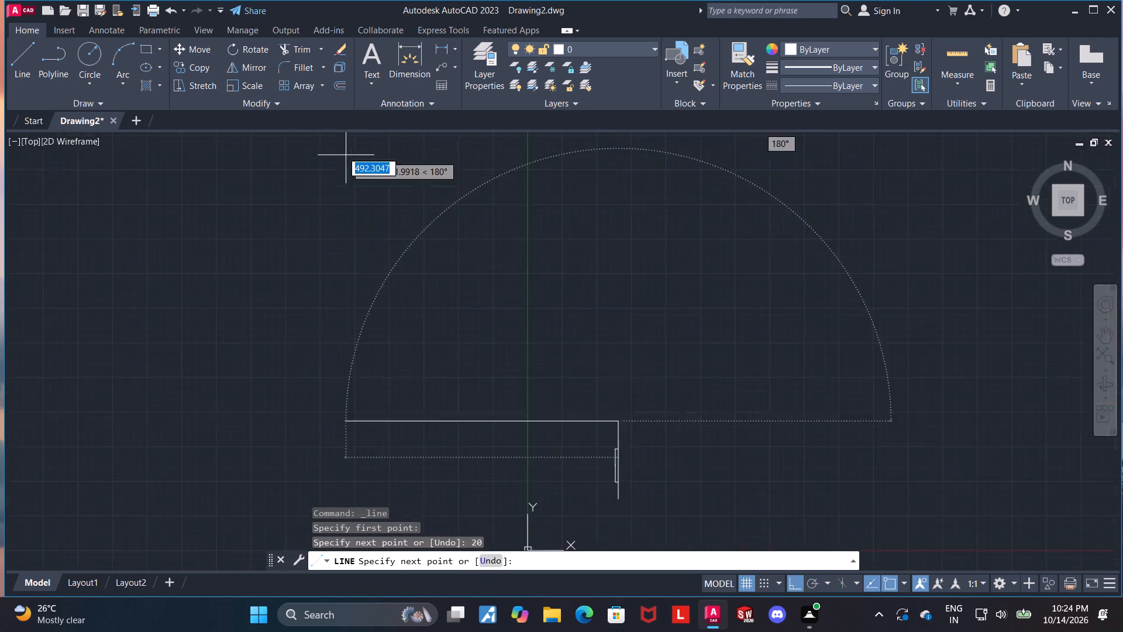
pyautogui.scroll(-4, 590, 250)
pyautogui.scroll(-9, 628, 327)
pyautogui.press('Escape')
# From the new top end of the vertical lines, draw a horizontal line 20 units long toward the right.
pyautogui.scroll(5, 688, 373)
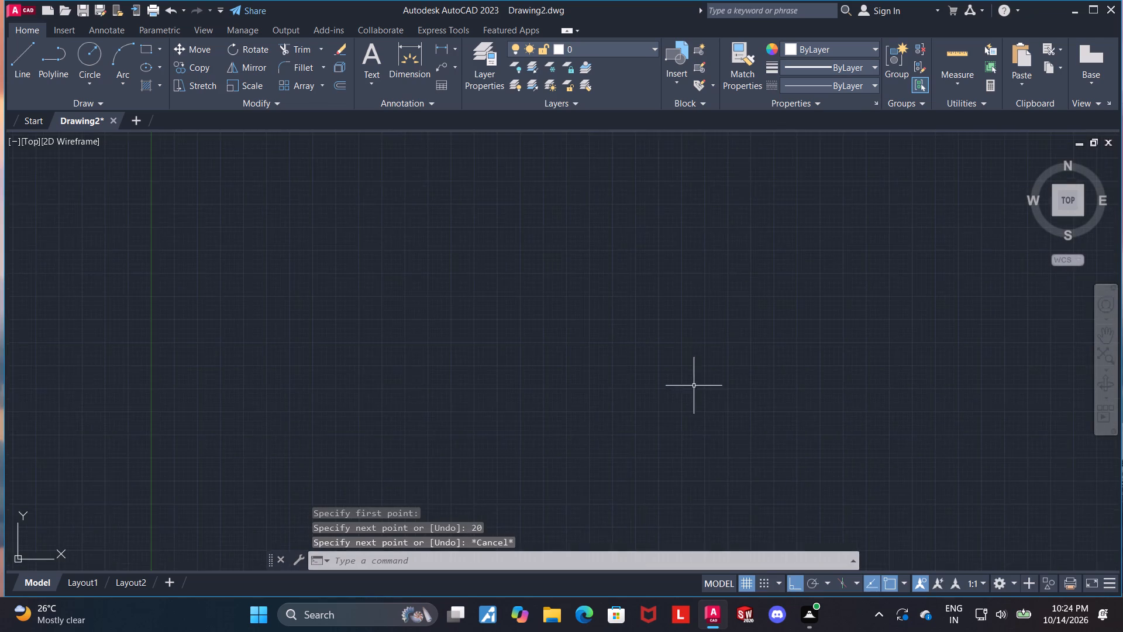
pyautogui.scroll(-7, 696, 390)
pyautogui.scroll(1, 742, 441)
pyautogui.moveTo(782, 510); pyautogui.dragTo(617, 389, button='middle')
pyautogui.scroll(3, 616, 388)
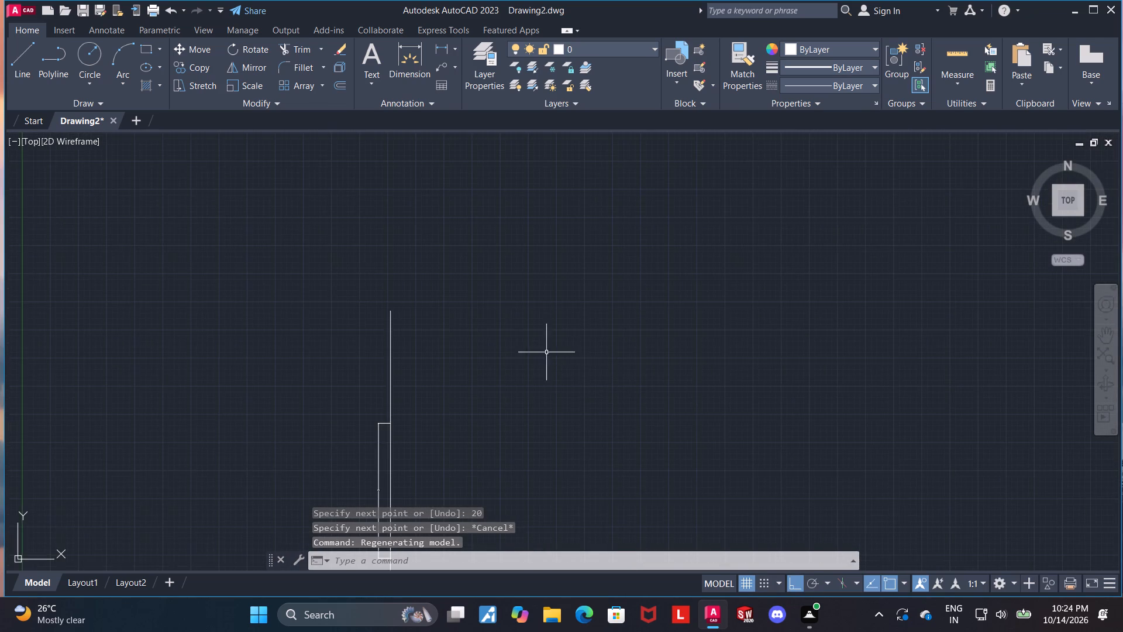
pyautogui.scroll(1, 464, 304)
pyautogui.click(24, 73)
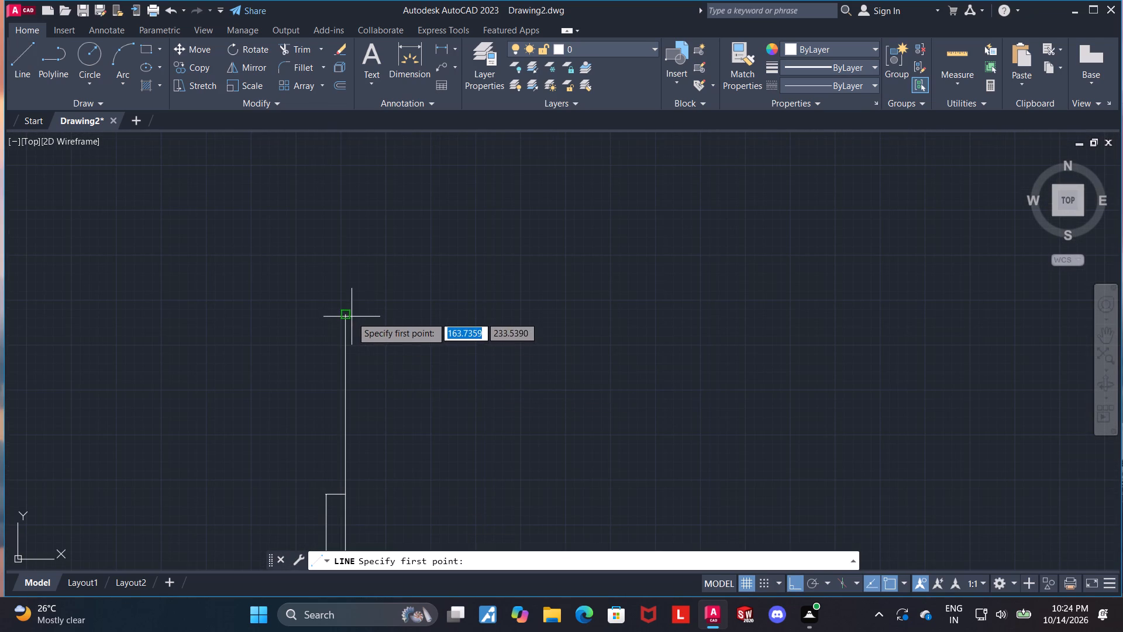
pyautogui.scroll(6, 350, 315)
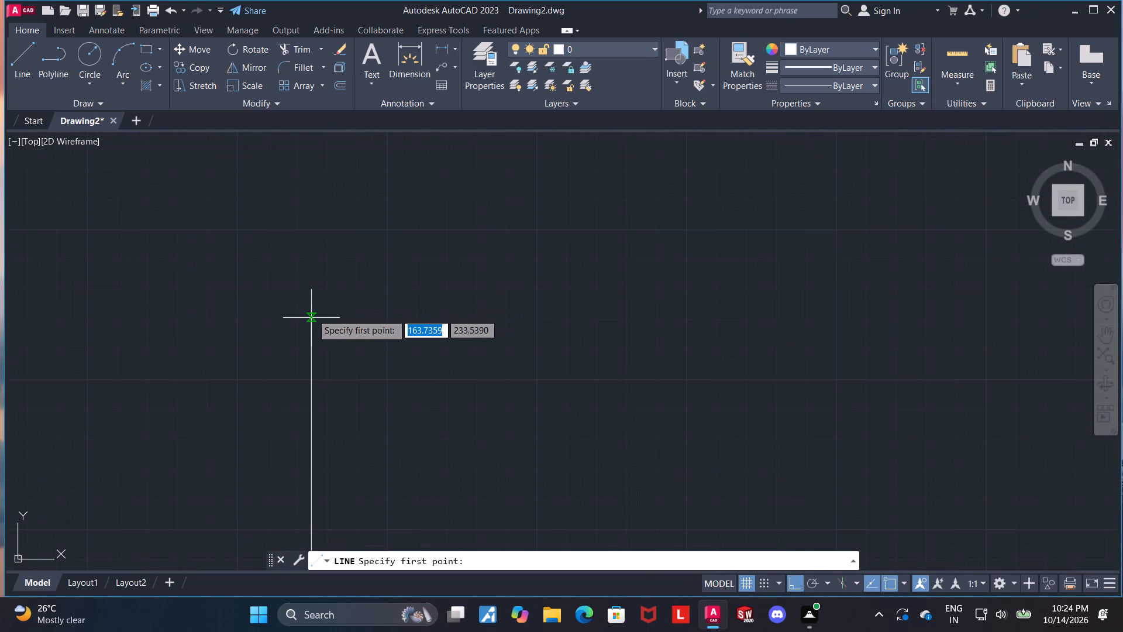
pyautogui.scroll(3, 306, 321)
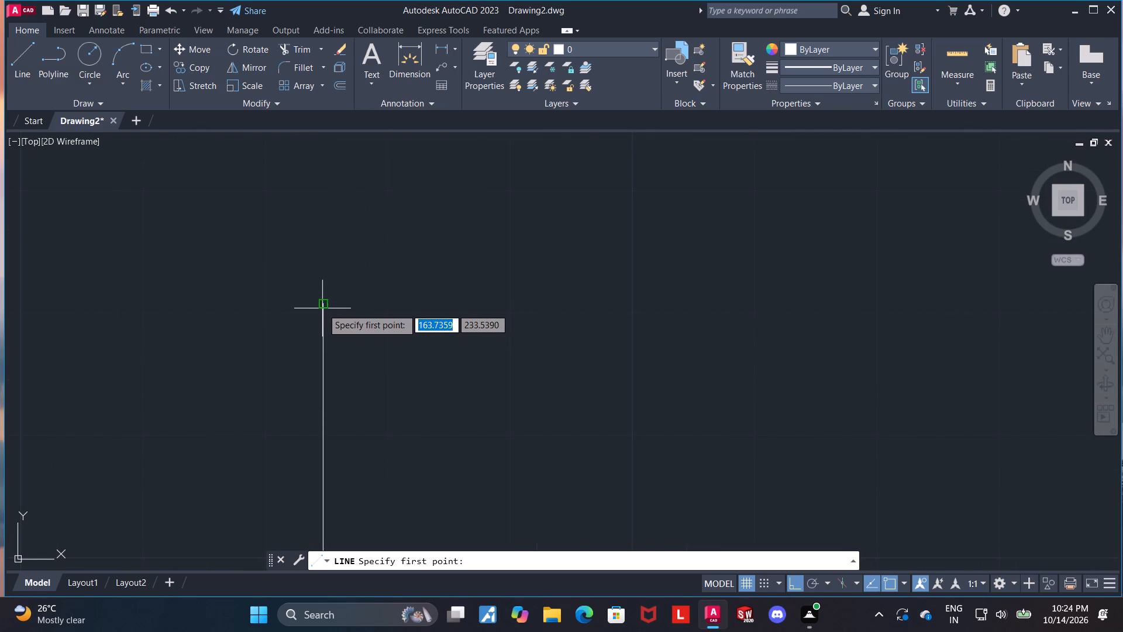
pyautogui.click(322, 306)
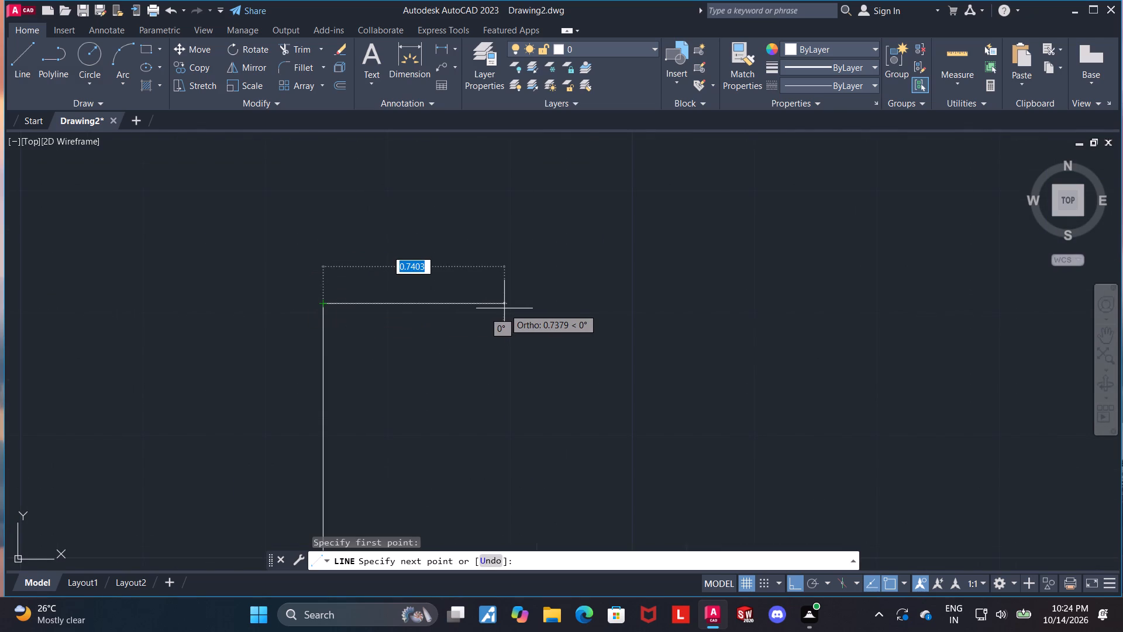
pyautogui.write('20')
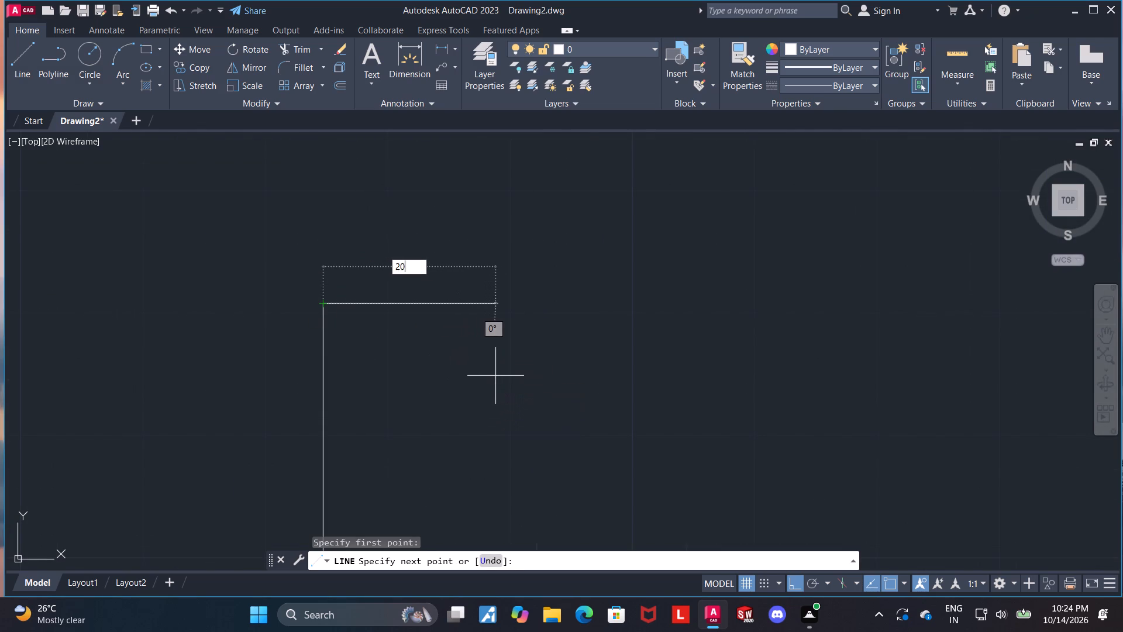
pyautogui.press('Return')
pyautogui.press('Escape')
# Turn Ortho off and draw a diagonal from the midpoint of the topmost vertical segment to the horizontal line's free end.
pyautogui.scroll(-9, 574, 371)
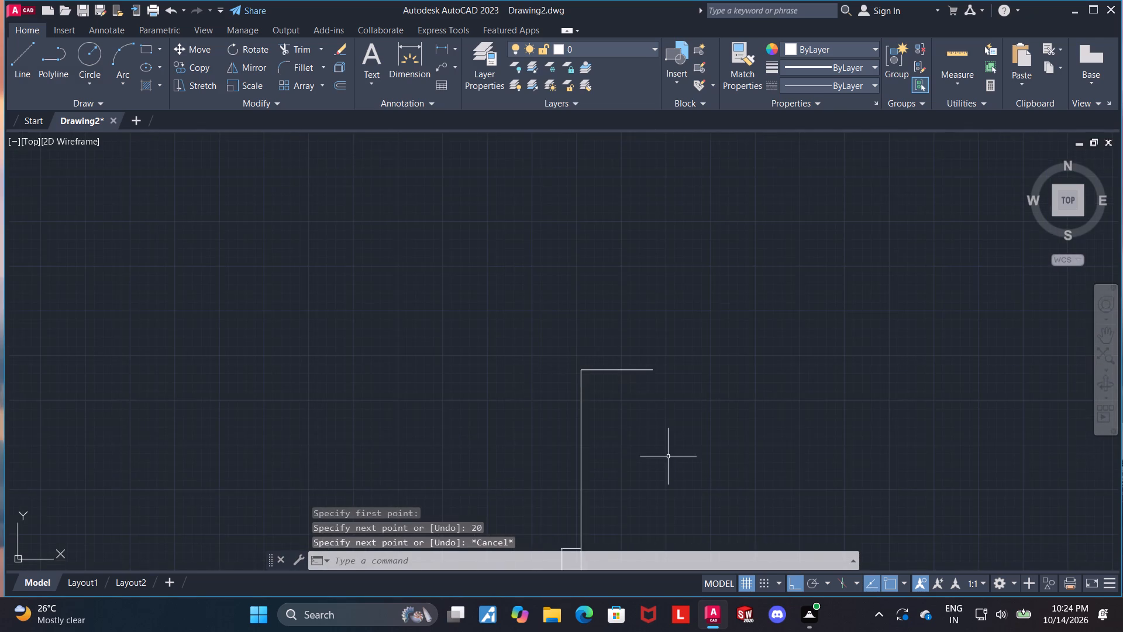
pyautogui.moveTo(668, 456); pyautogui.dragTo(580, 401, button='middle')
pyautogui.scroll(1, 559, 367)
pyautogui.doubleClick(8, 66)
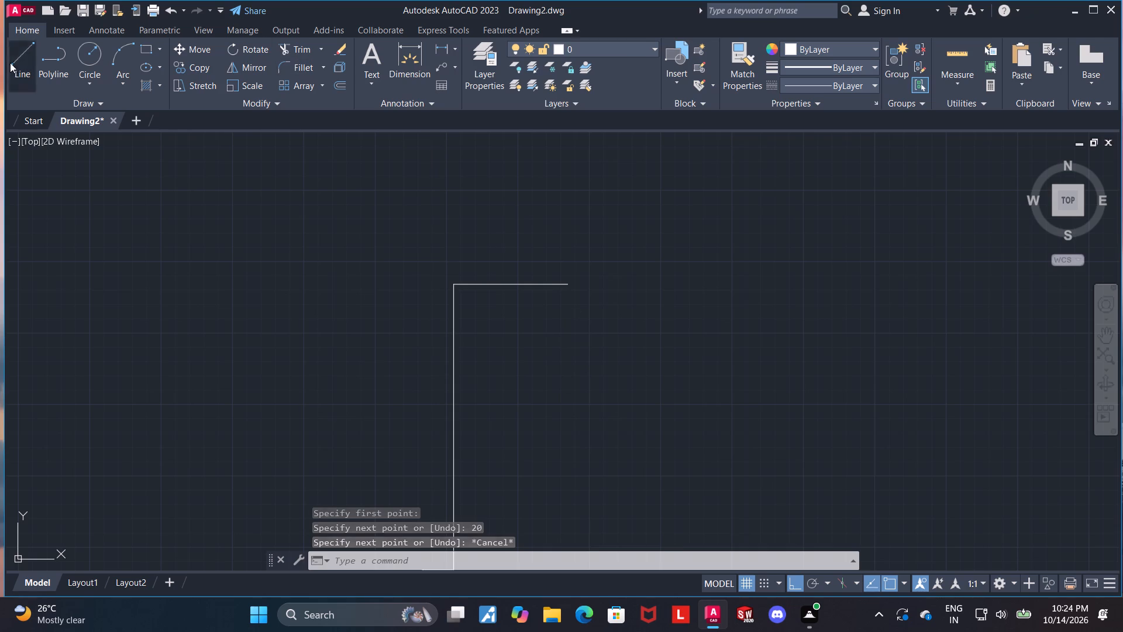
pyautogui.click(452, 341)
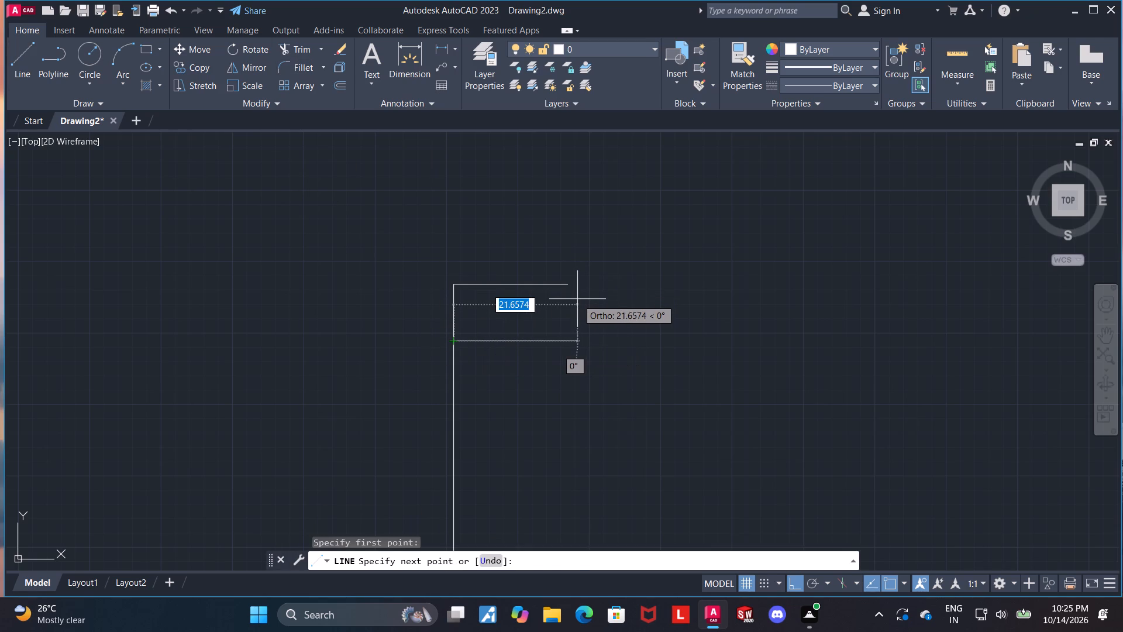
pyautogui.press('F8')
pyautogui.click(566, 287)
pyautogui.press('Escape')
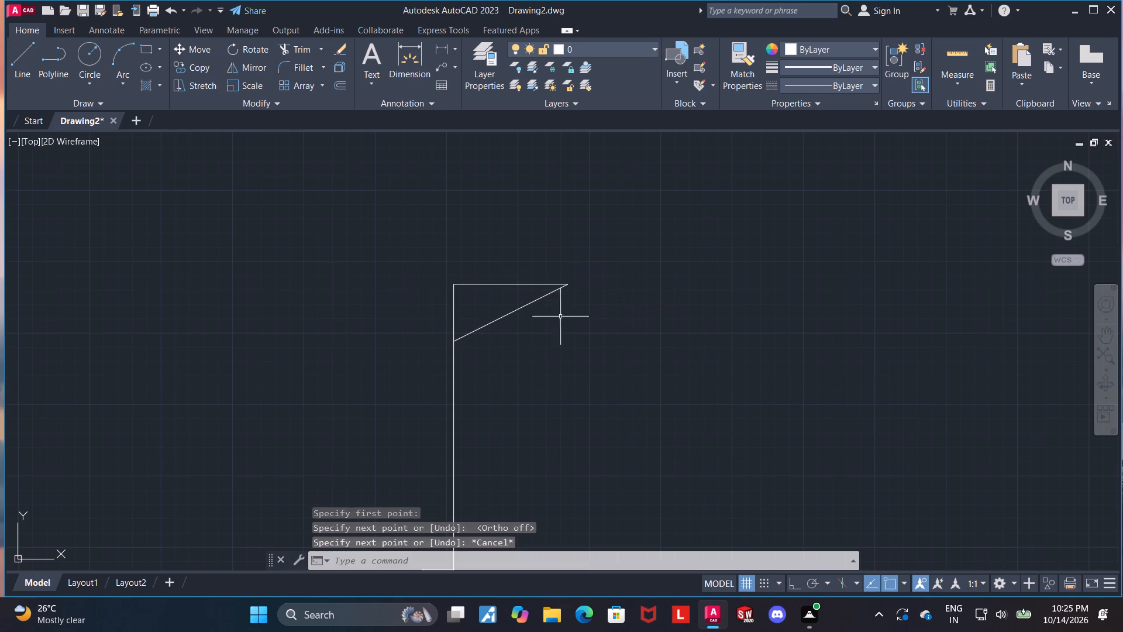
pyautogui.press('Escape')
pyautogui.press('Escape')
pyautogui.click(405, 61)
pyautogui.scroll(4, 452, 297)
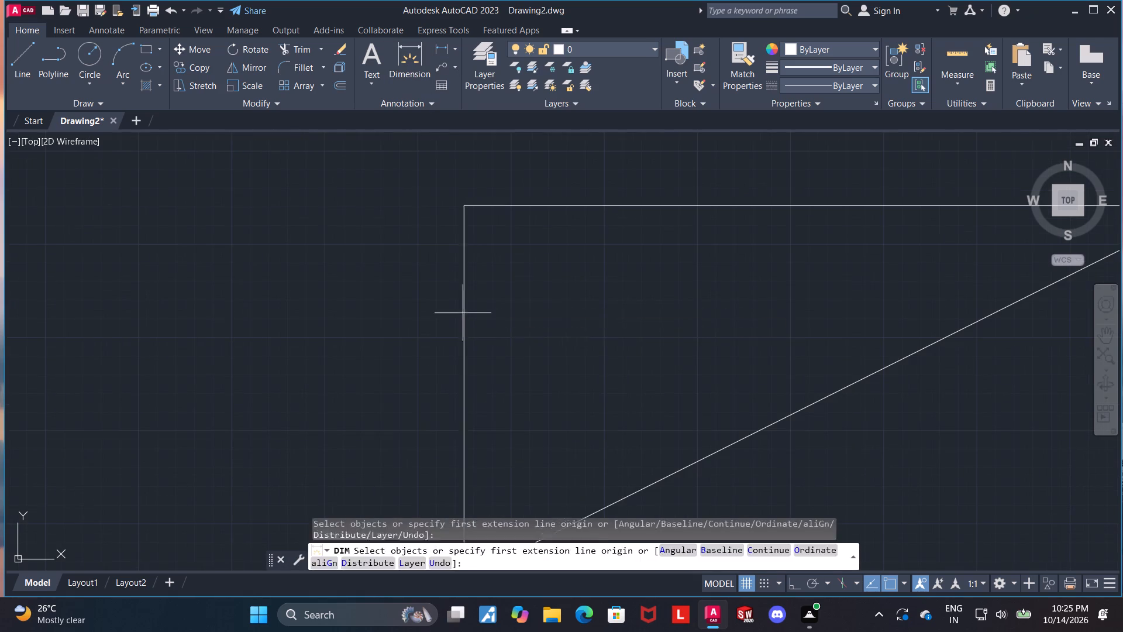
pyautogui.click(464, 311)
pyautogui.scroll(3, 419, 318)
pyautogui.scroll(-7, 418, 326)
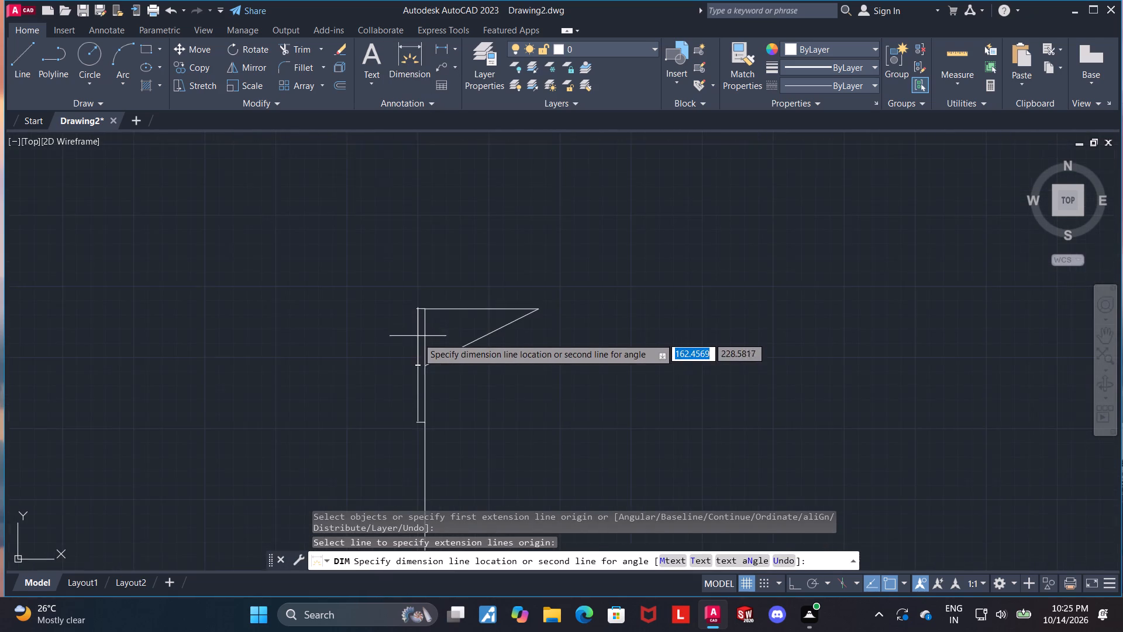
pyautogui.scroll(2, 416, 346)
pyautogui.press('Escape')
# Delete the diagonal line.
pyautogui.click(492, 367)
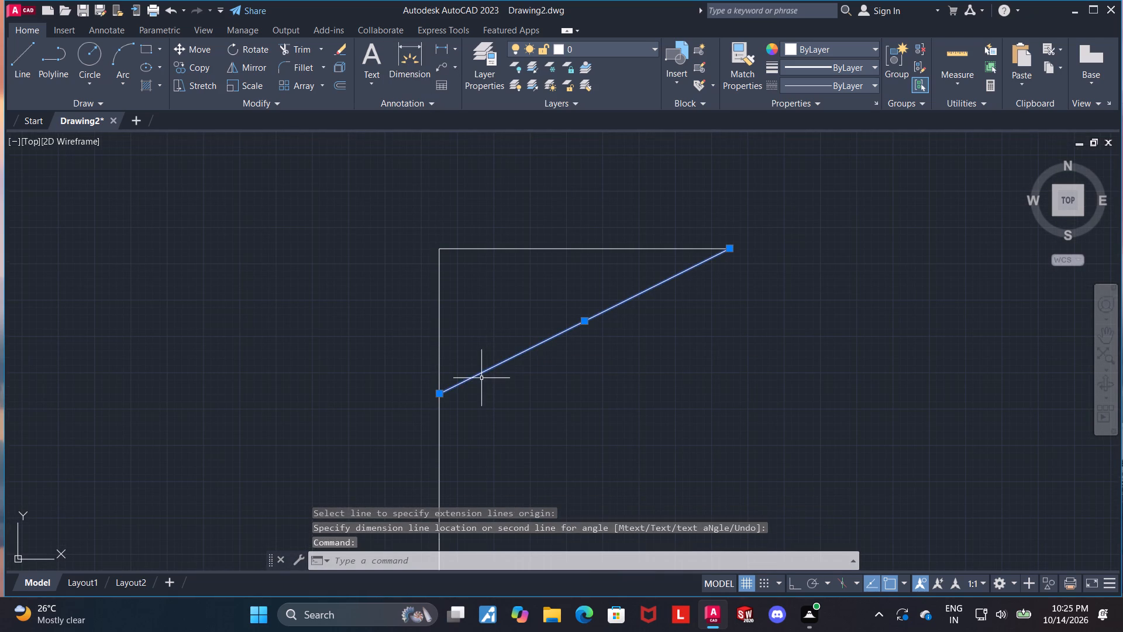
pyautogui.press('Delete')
# Draw a diagonal line from the lower end of the topmost vertical segment to the free end of the horizontal line.
pyautogui.scroll(-2, 488, 385)
pyautogui.moveTo(543, 469); pyautogui.dragTo(485, 418, button='middle')
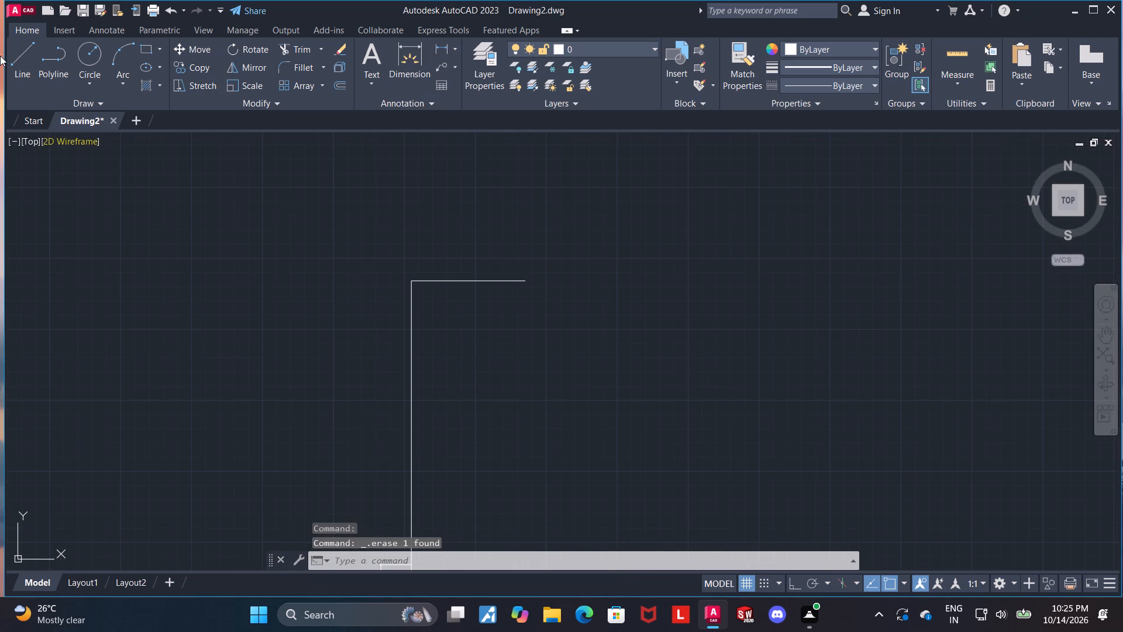
pyautogui.click(25, 69)
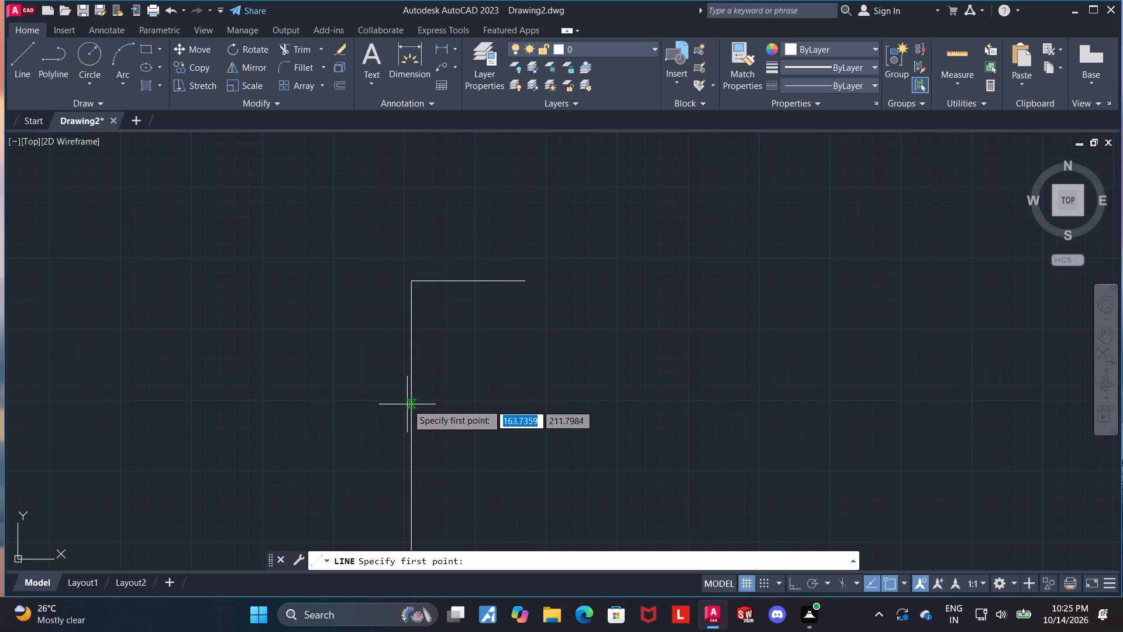
pyautogui.click(409, 395)
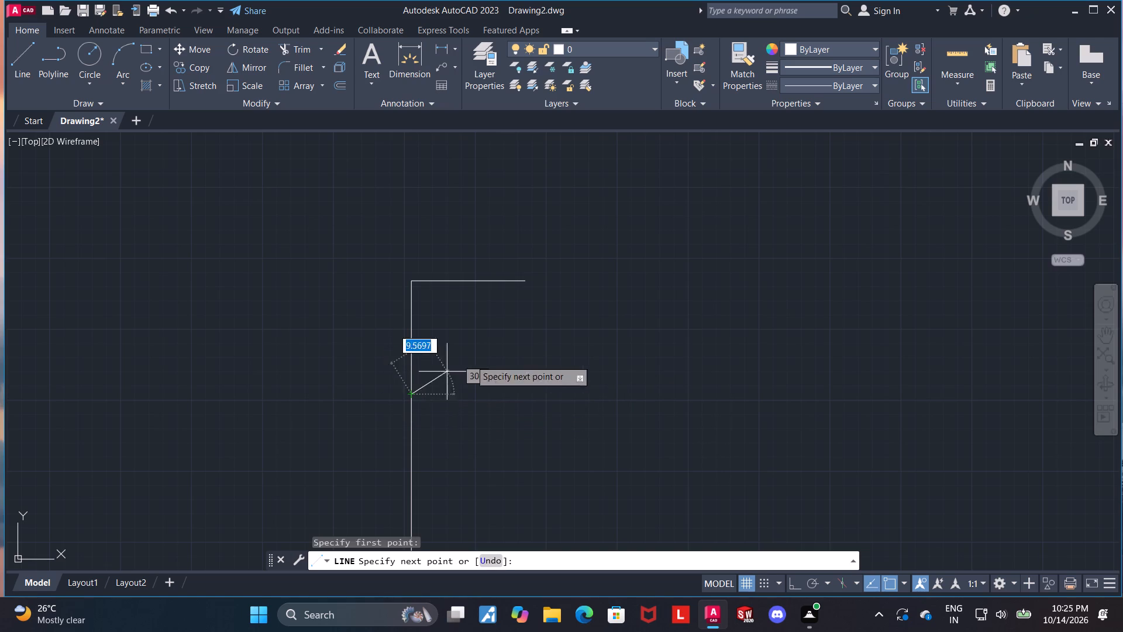
pyautogui.click(526, 284)
pyautogui.press('Escape')
pyautogui.press('Escape')
pyautogui.press('Escape')
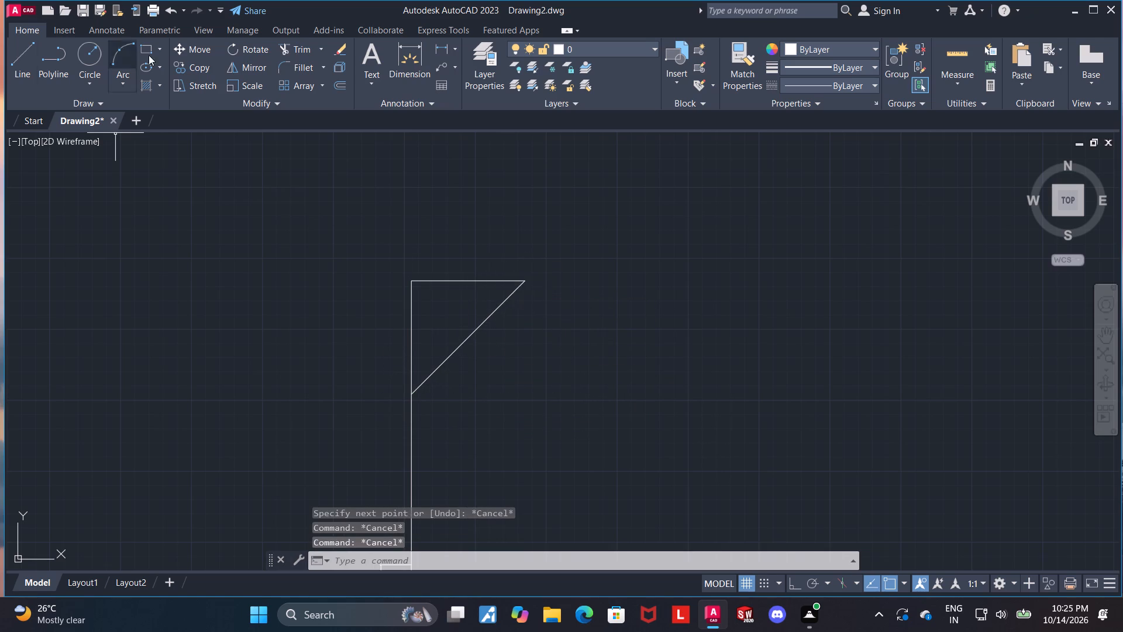
# Dimension the topmost vertical segment's length, placing the dimension line to its left.
pyautogui.click(401, 49)
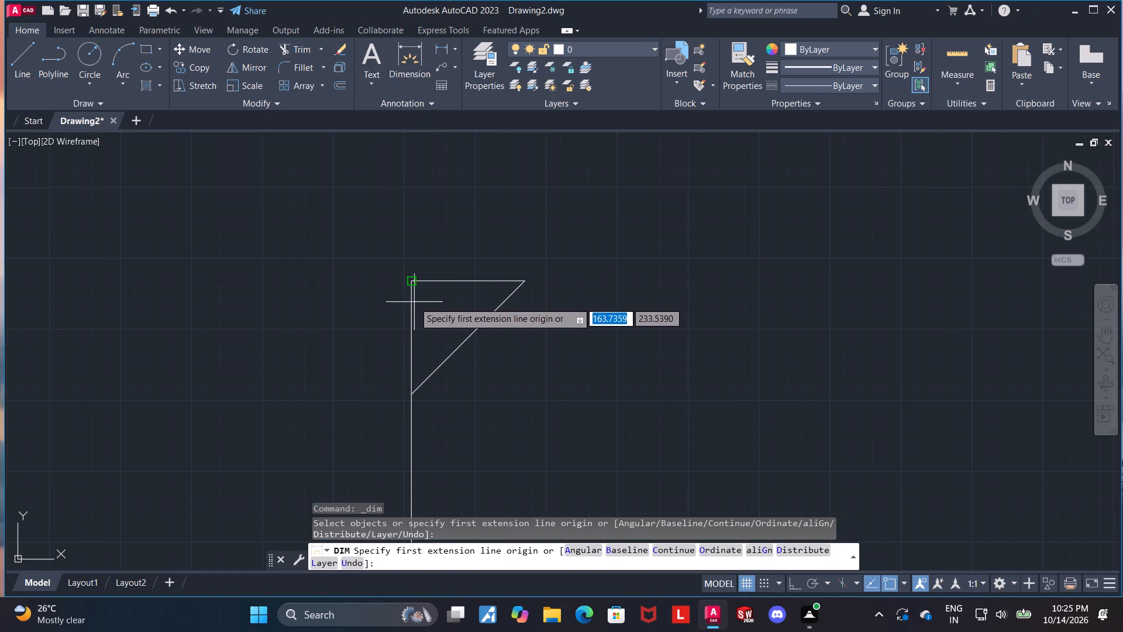
pyautogui.click(409, 304)
pyautogui.click(359, 312)
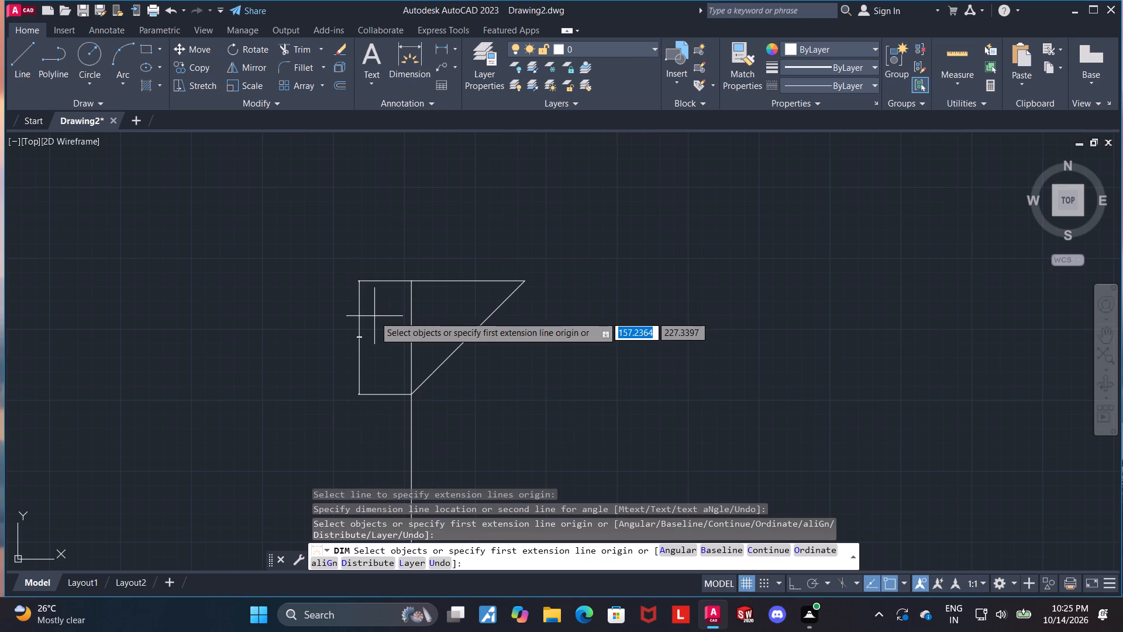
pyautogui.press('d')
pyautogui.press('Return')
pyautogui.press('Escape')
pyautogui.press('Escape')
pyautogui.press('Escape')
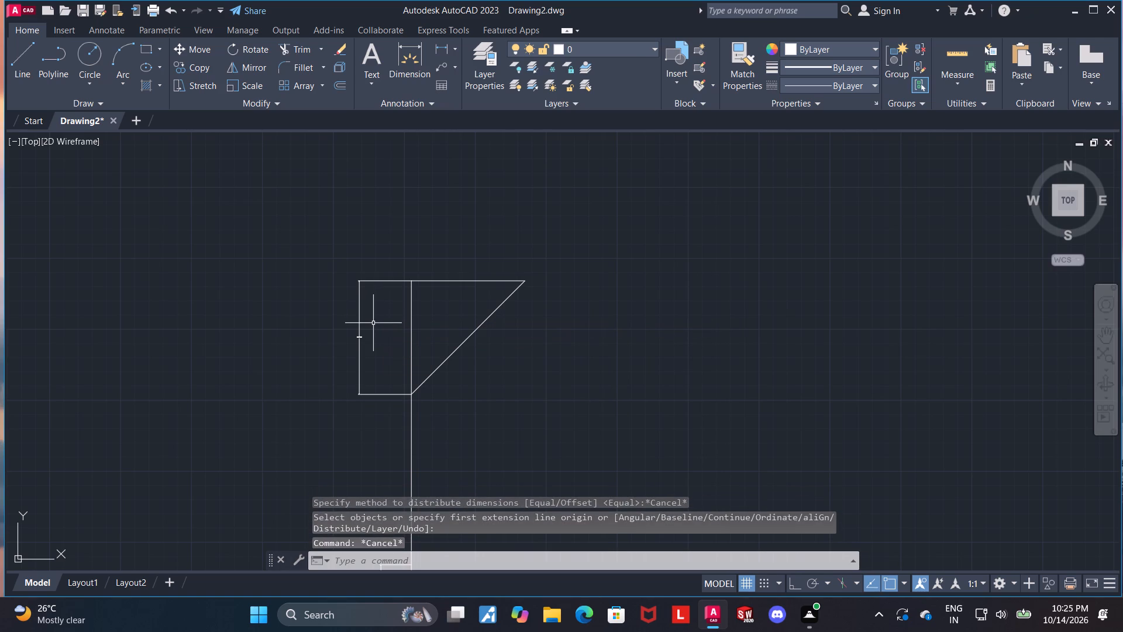
# Modify the Standard dimension style, setting the linear precision of its primary units to 0.
pyautogui.press('d')
pyautogui.press('Return')
pyautogui.click(744, 277)
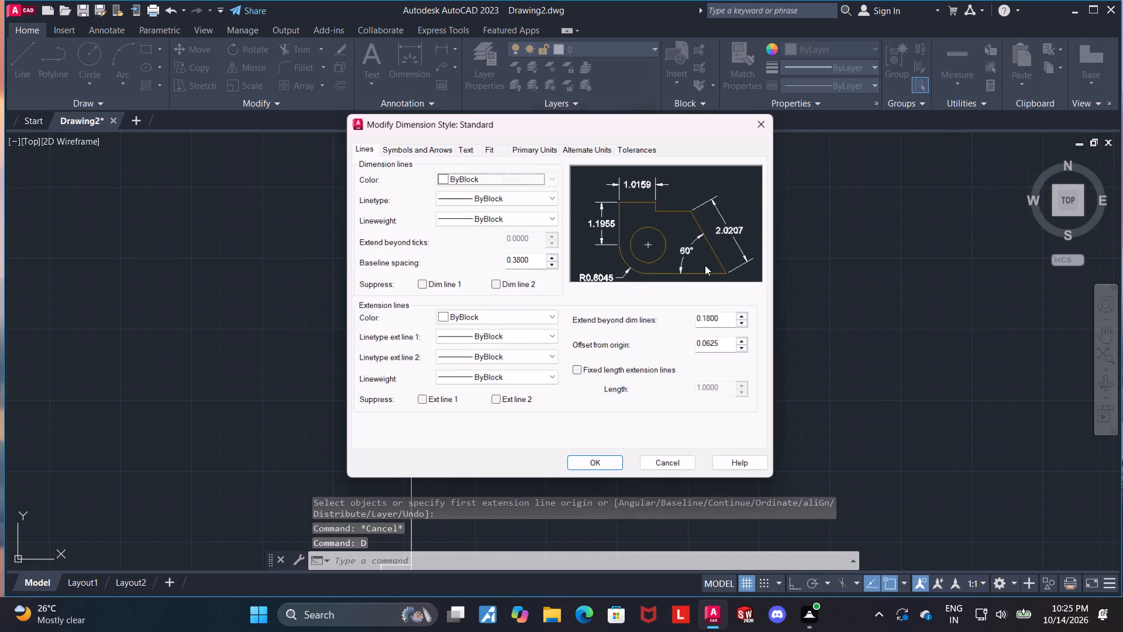
pyautogui.click(539, 150)
pyautogui.click(517, 188)
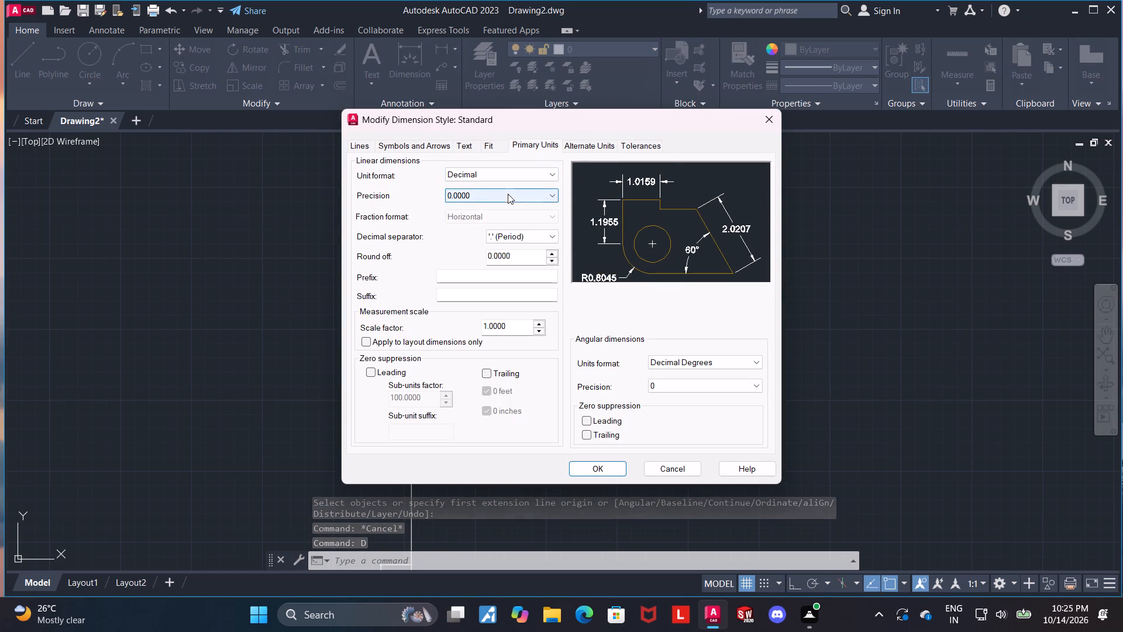
pyautogui.click(497, 195)
pyautogui.click(476, 212)
pyautogui.click(471, 196)
pyautogui.click(467, 205)
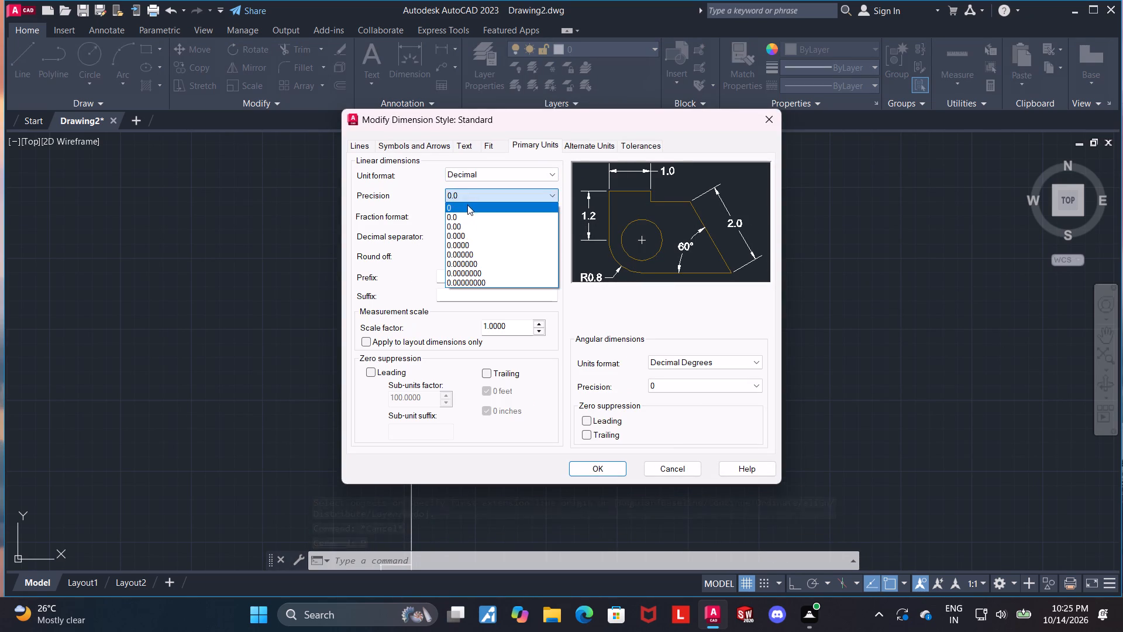
# Set the Standard dimension style's arrow size to 2 and text height to 3, and apply the changes.
pyautogui.click(424, 148)
pyautogui.moveTo(394, 288); pyautogui.dragTo(309, 287)
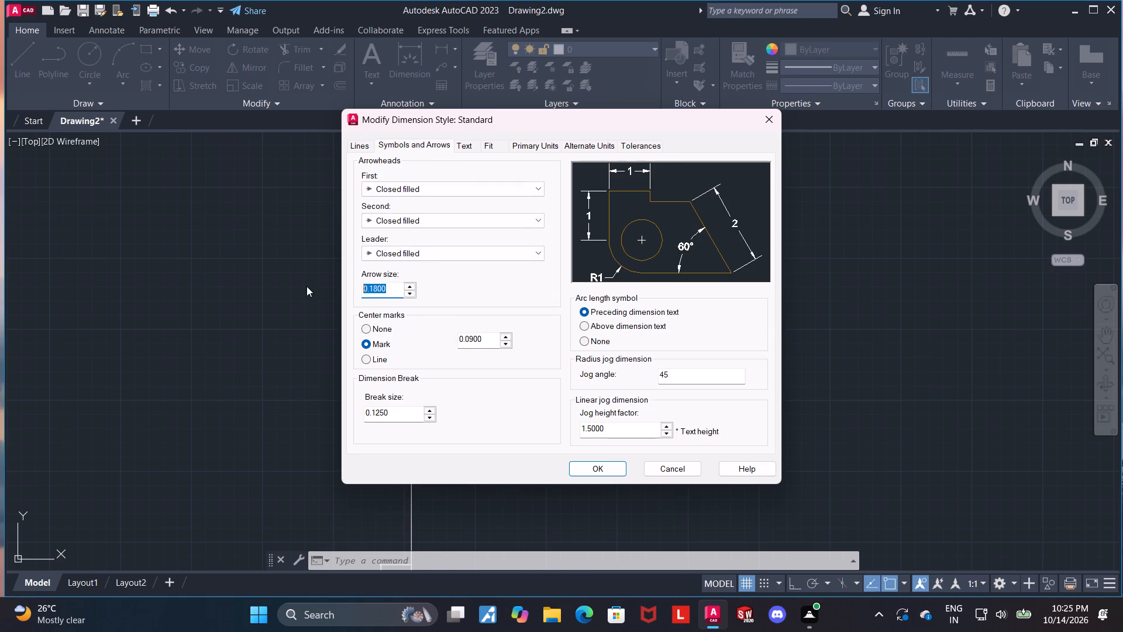
pyautogui.press('2')
pyautogui.press('Return')
pyautogui.click(466, 141)
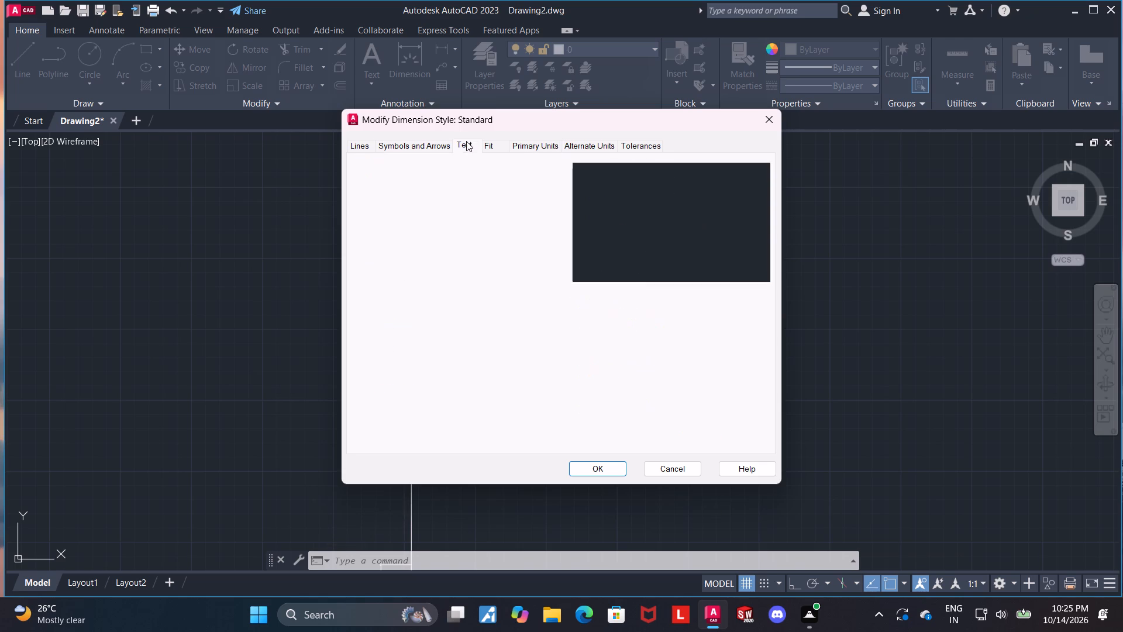
pyautogui.moveTo(532, 246); pyautogui.dragTo(394, 249)
pyautogui.press('3')
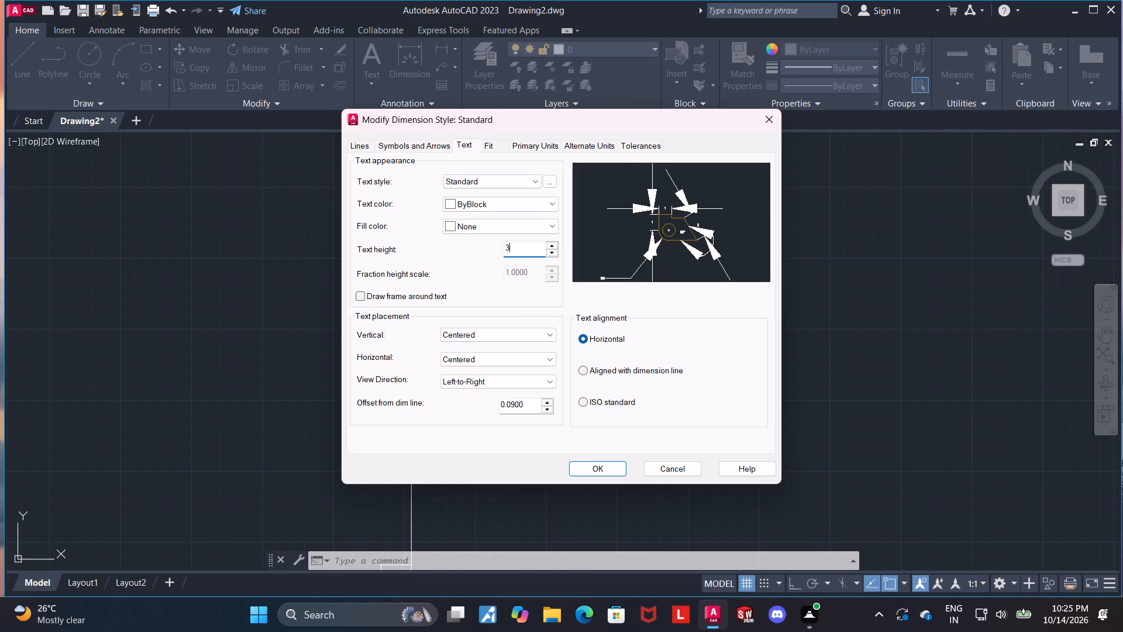
pyautogui.press('Return')
pyautogui.click(607, 470)
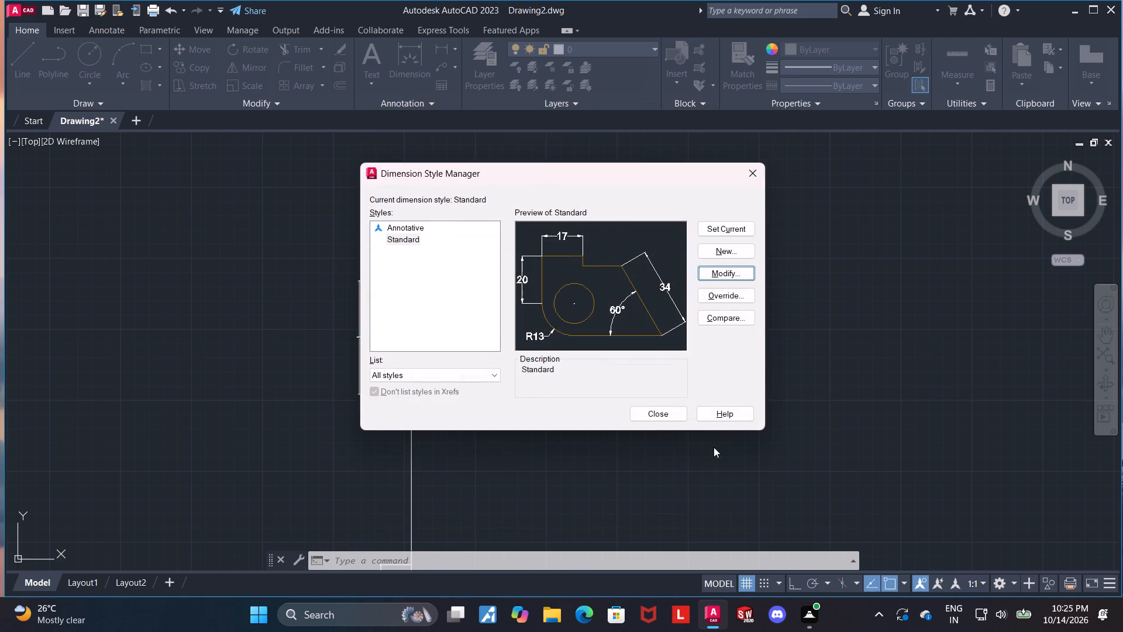
# Trim away the topmost vertical segment and the short horizontal line, leaving the diagonal at the profile's upper end.
pyautogui.click(663, 413)
pyautogui.scroll(-2, 485, 366)
pyautogui.moveTo(571, 399); pyautogui.dragTo(476, 361, button='middle')
pyautogui.scroll(1, 362, 316)
pyautogui.press('Escape')
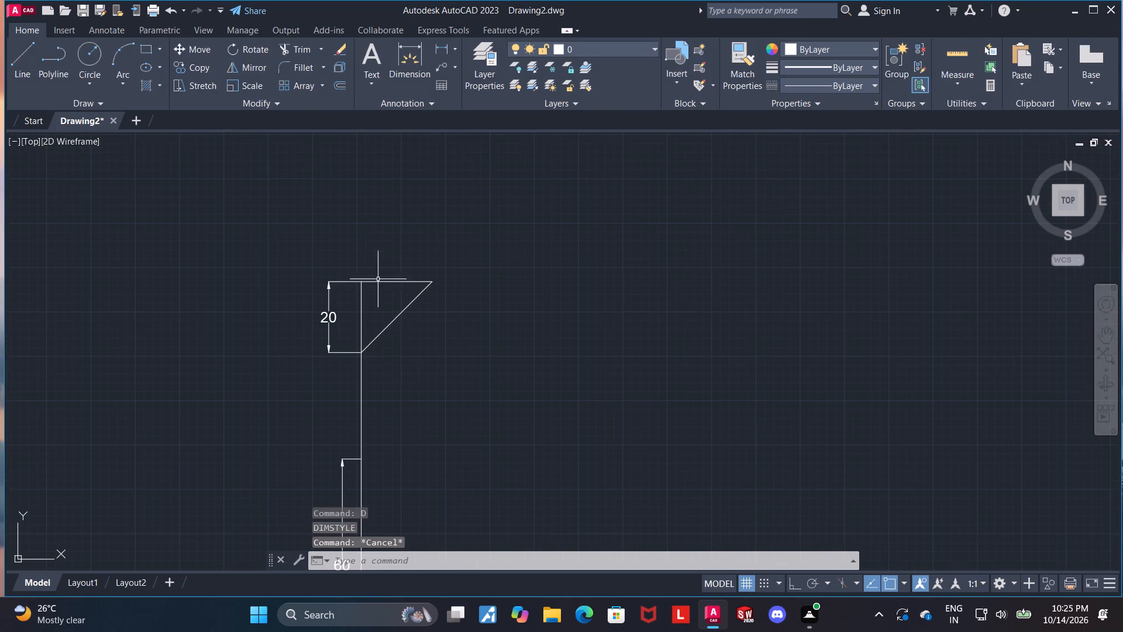
pyautogui.press('Escape')
pyautogui.click(306, 53)
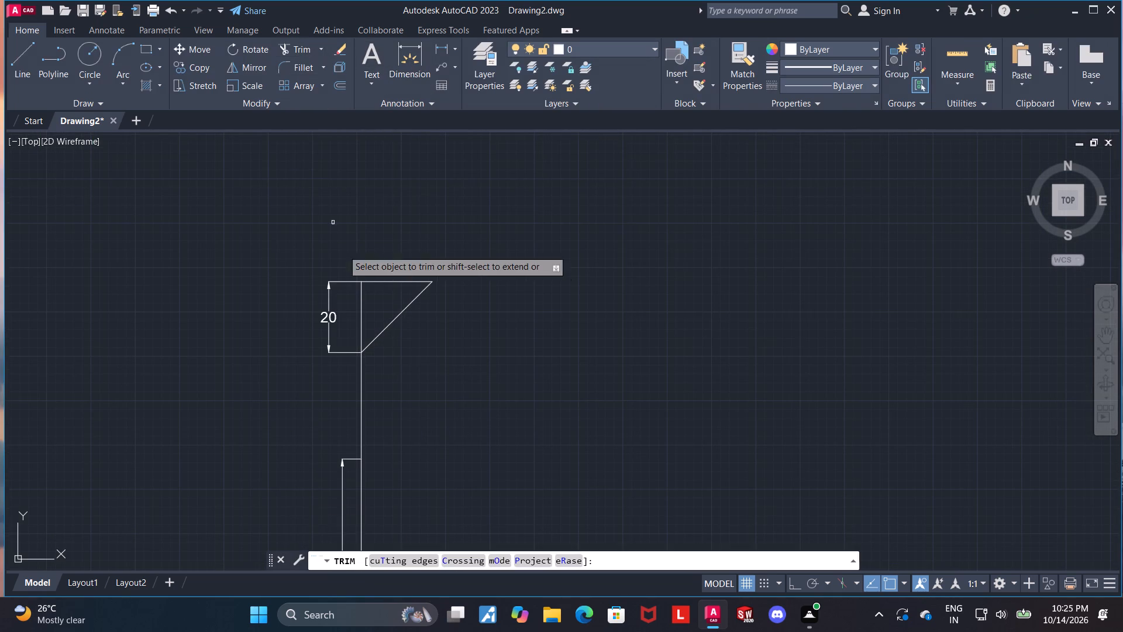
pyautogui.moveTo(382, 272); pyautogui.dragTo(353, 310)
pyautogui.press('Escape')
pyautogui.press('Escape')
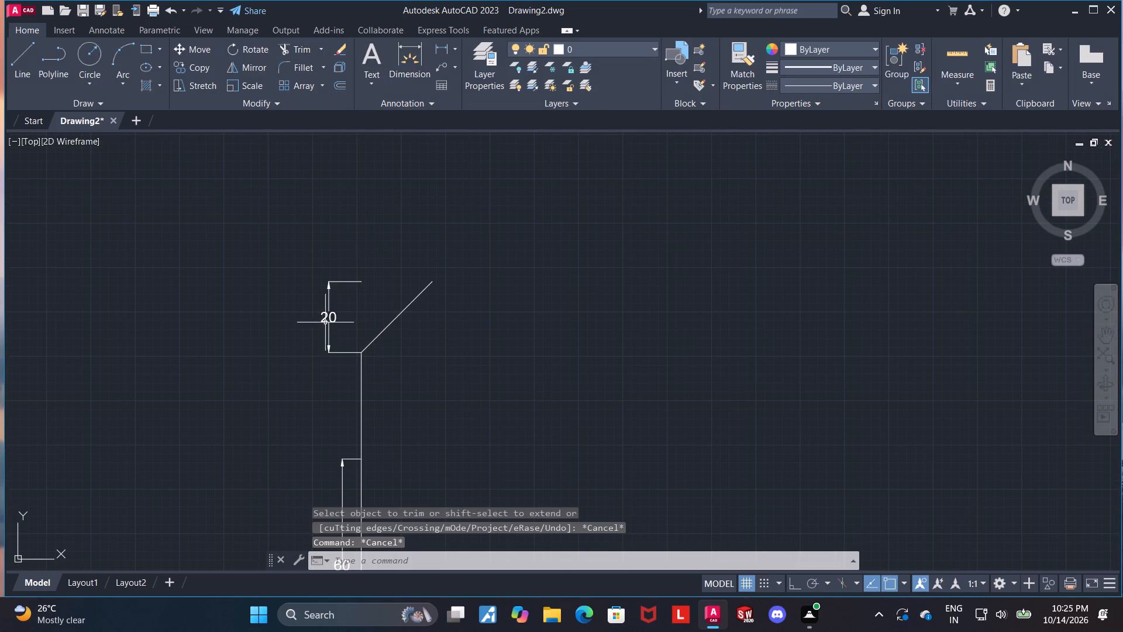
# Delete the vertical 20 dimension beside the upper diagonal line.
pyautogui.click(326, 315)
pyautogui.press('Delete')
pyautogui.press('Escape')
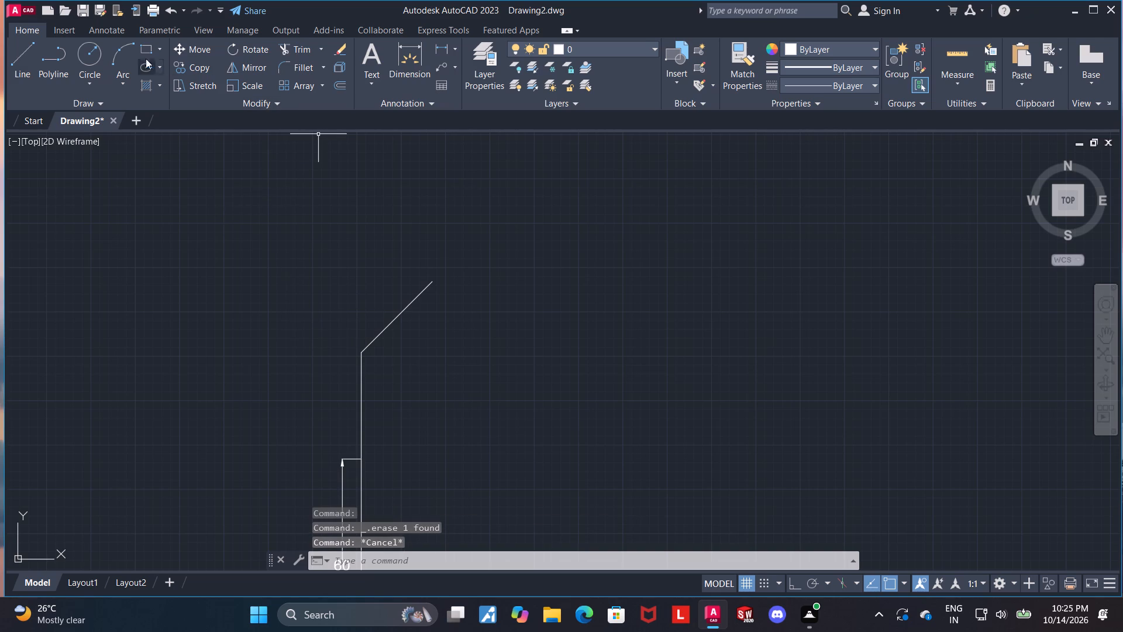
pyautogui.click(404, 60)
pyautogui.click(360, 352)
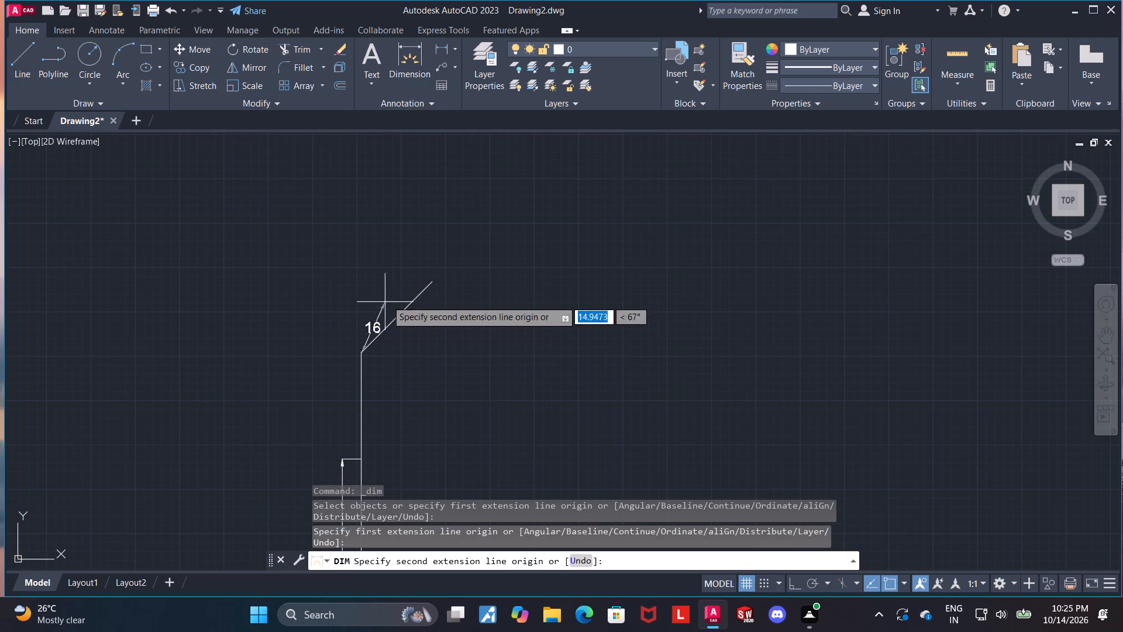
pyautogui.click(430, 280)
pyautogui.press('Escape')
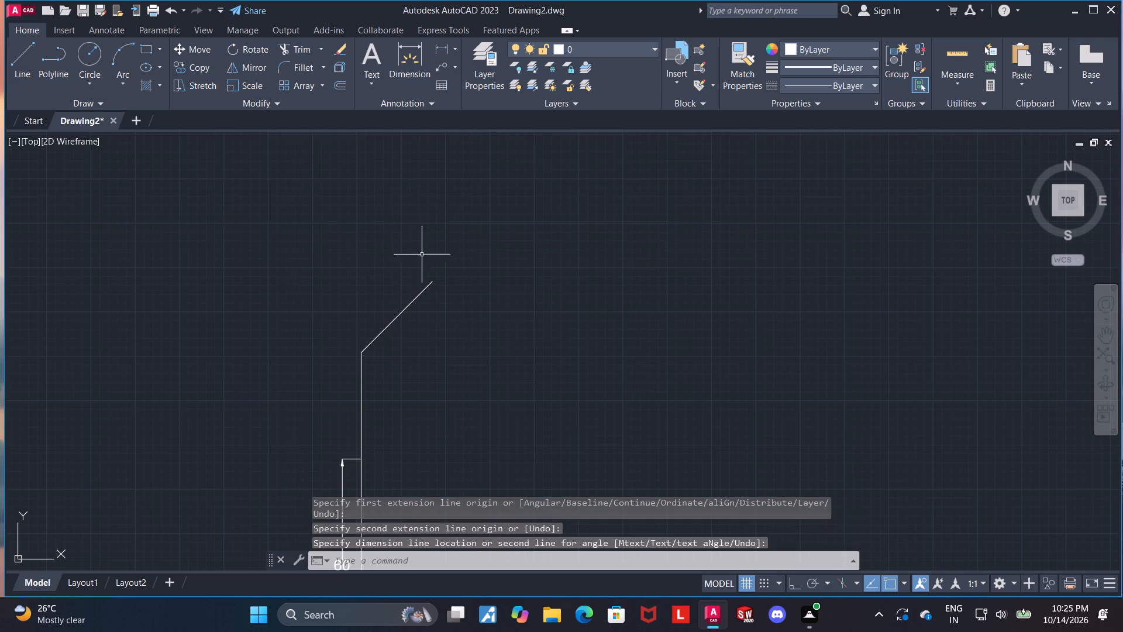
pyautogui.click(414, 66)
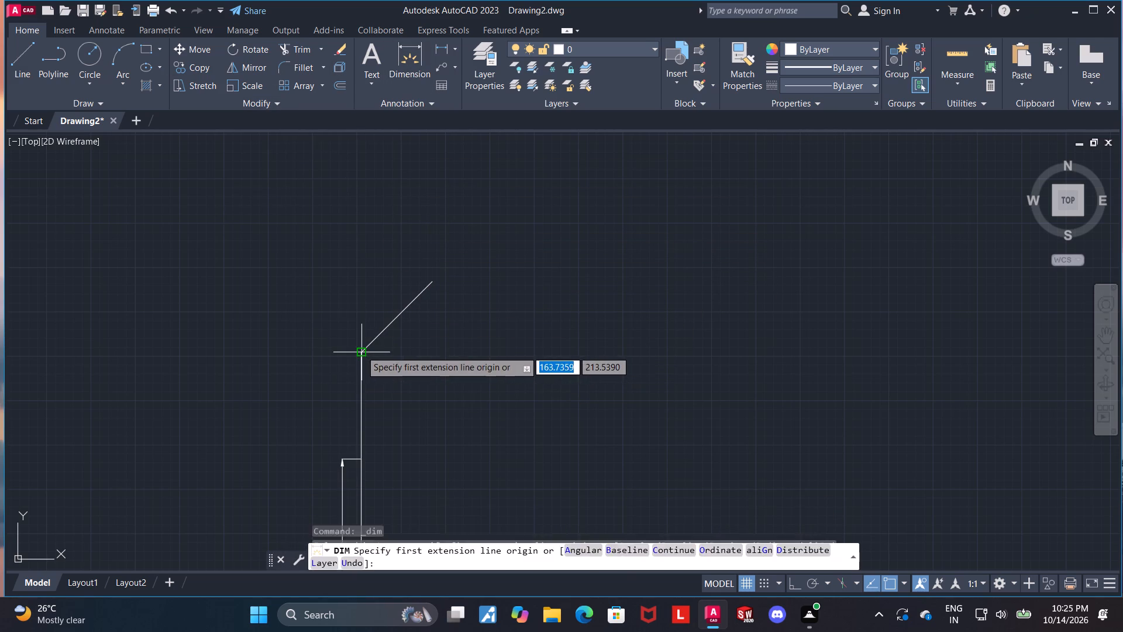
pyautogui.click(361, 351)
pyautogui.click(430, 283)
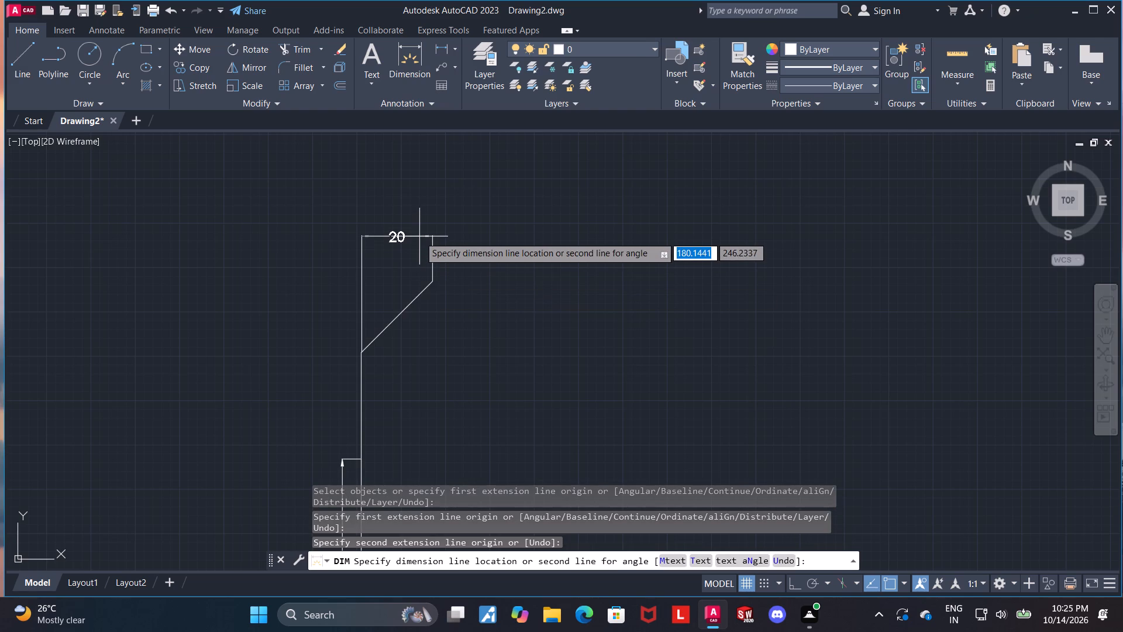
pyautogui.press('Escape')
# Draw a horizontal line about 269 long to the right from the vertical line's midpoint, with Ortho on.
pyautogui.scroll(-3, 419, 236)
pyautogui.scroll(1, 432, 360)
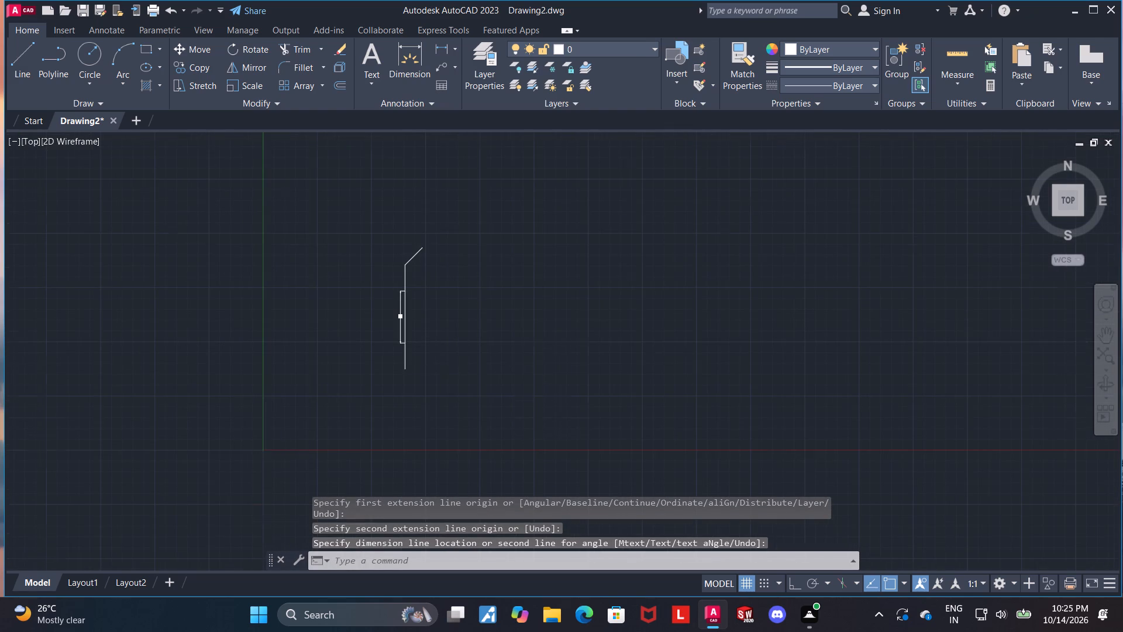
pyautogui.scroll(1, 432, 360)
pyautogui.scroll(-1, 428, 351)
pyautogui.middleClick(455, 269)
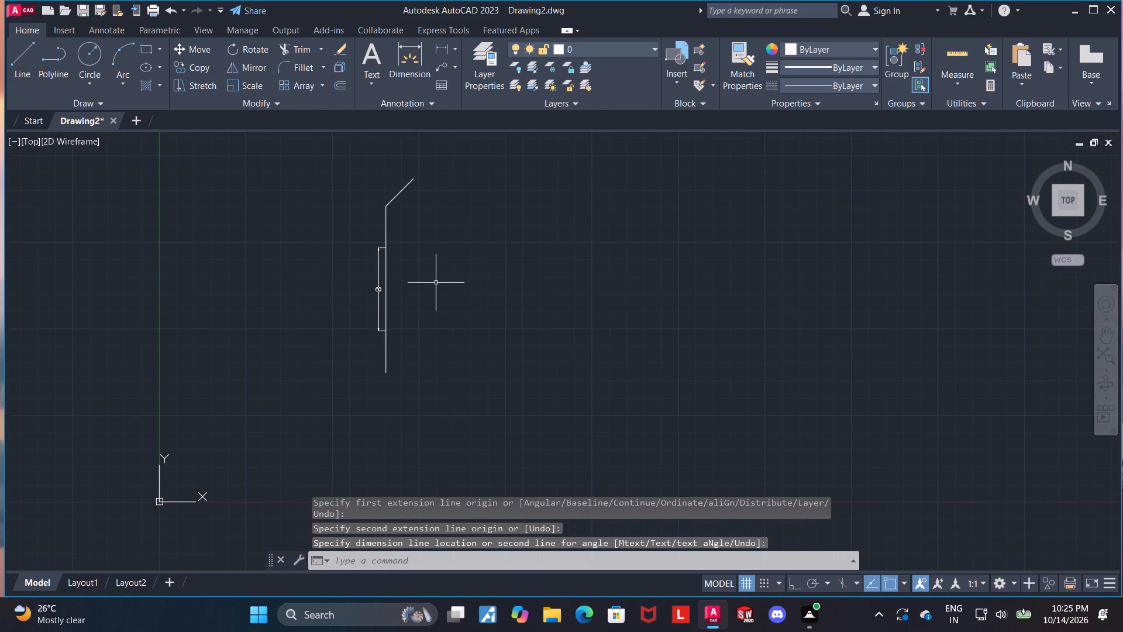
pyautogui.scroll(1, 400, 260)
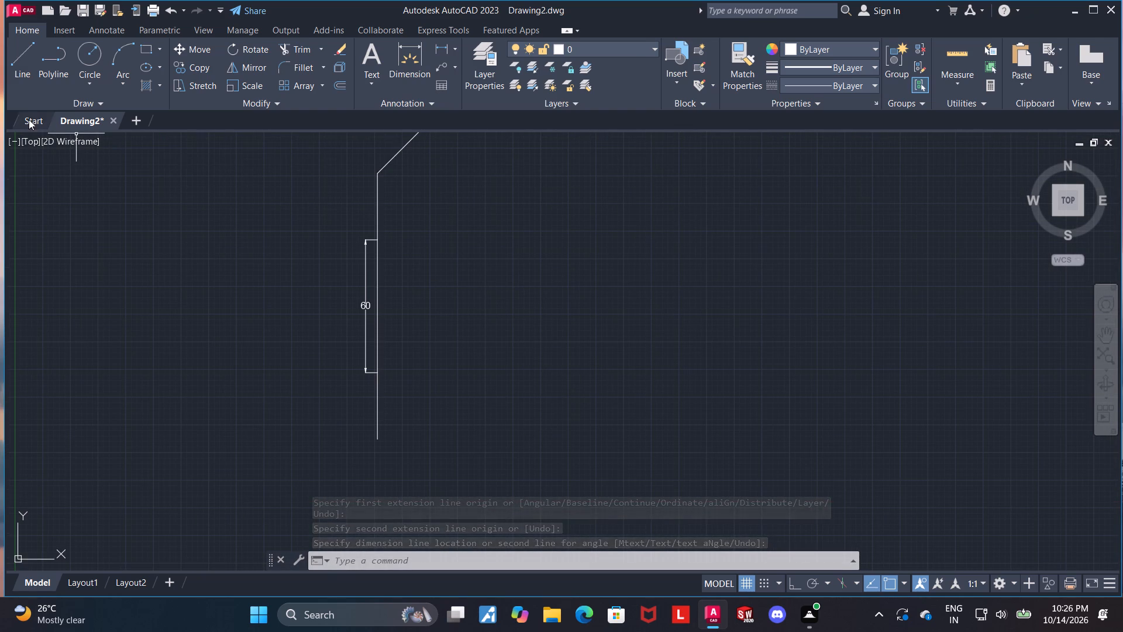
pyautogui.click(25, 50)
pyautogui.click(381, 306)
pyautogui.scroll(-3, 601, 338)
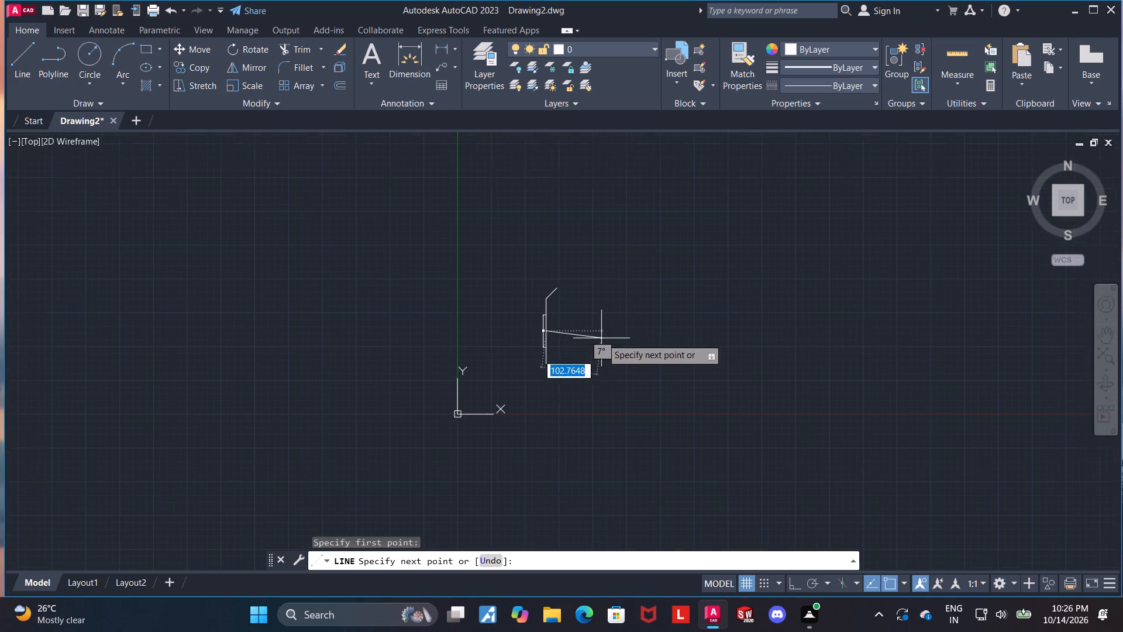
pyautogui.scroll(1, 810, 349)
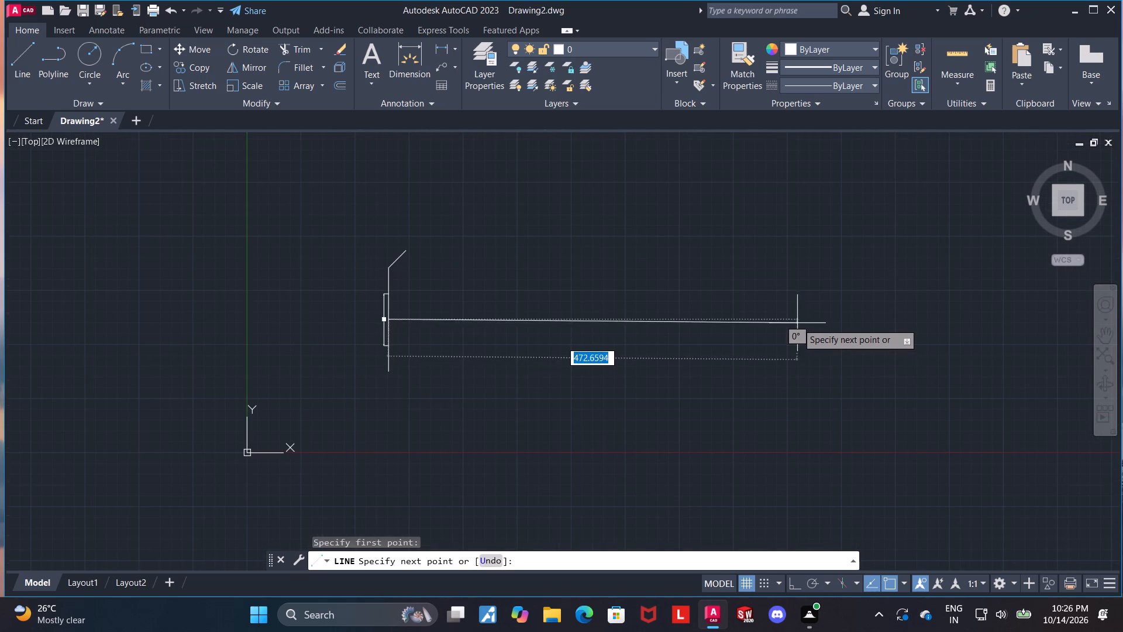
pyautogui.scroll(1, 470, 305)
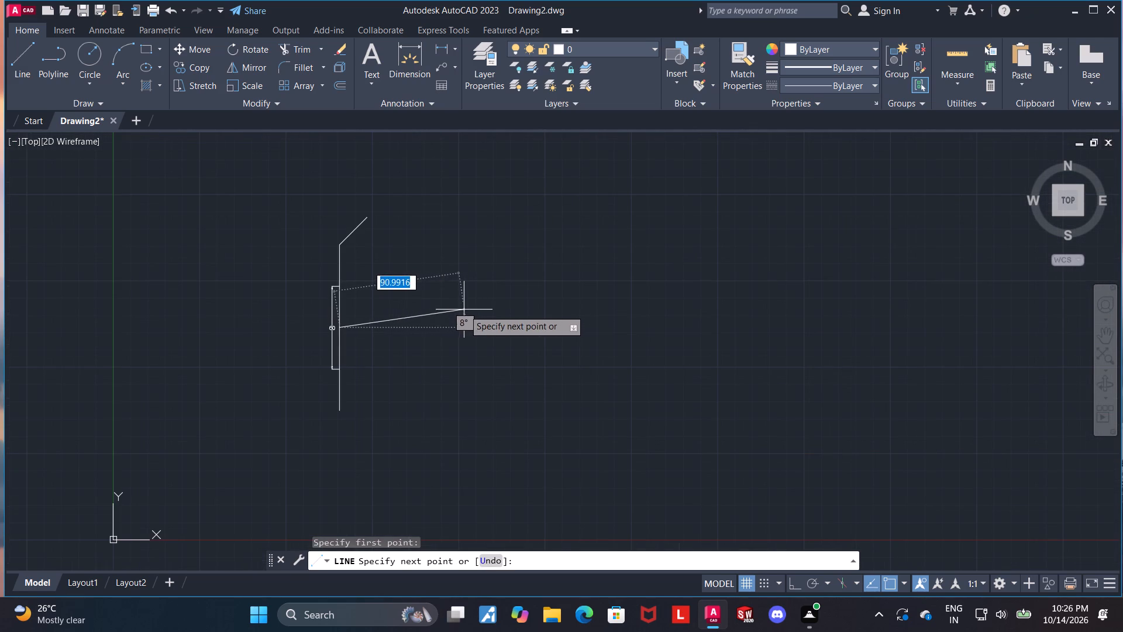
pyautogui.press('F8')
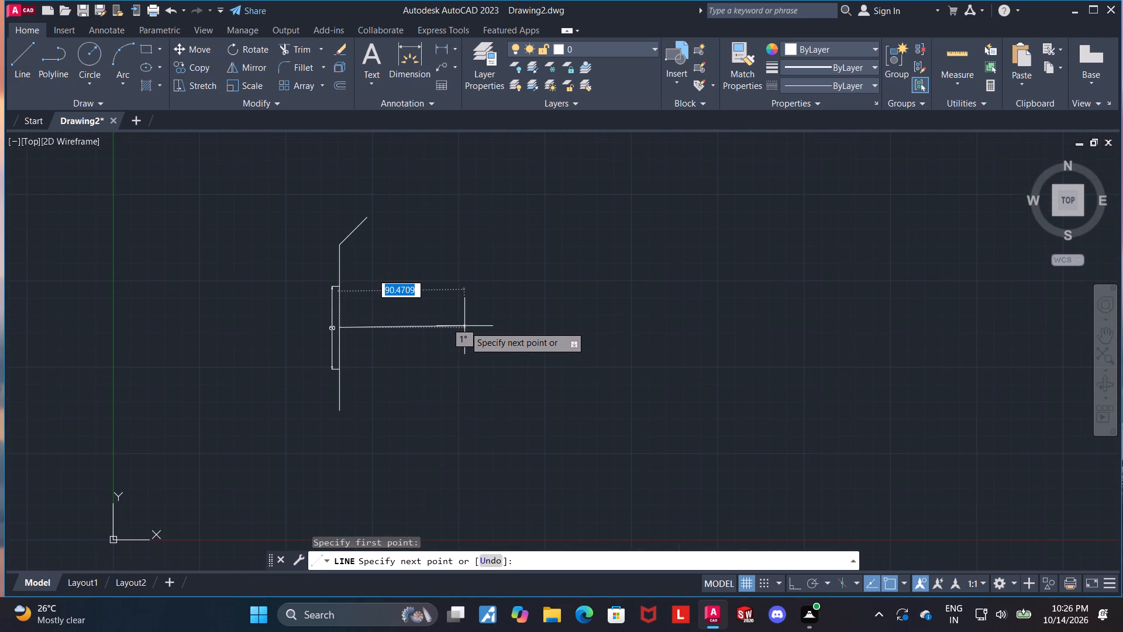
pyautogui.click(711, 327)
pyautogui.press('Escape')
# Load the ACAD_ISO04W100 (ISO long-dash dot) linetype into the drawing.
pyautogui.click(573, 327)
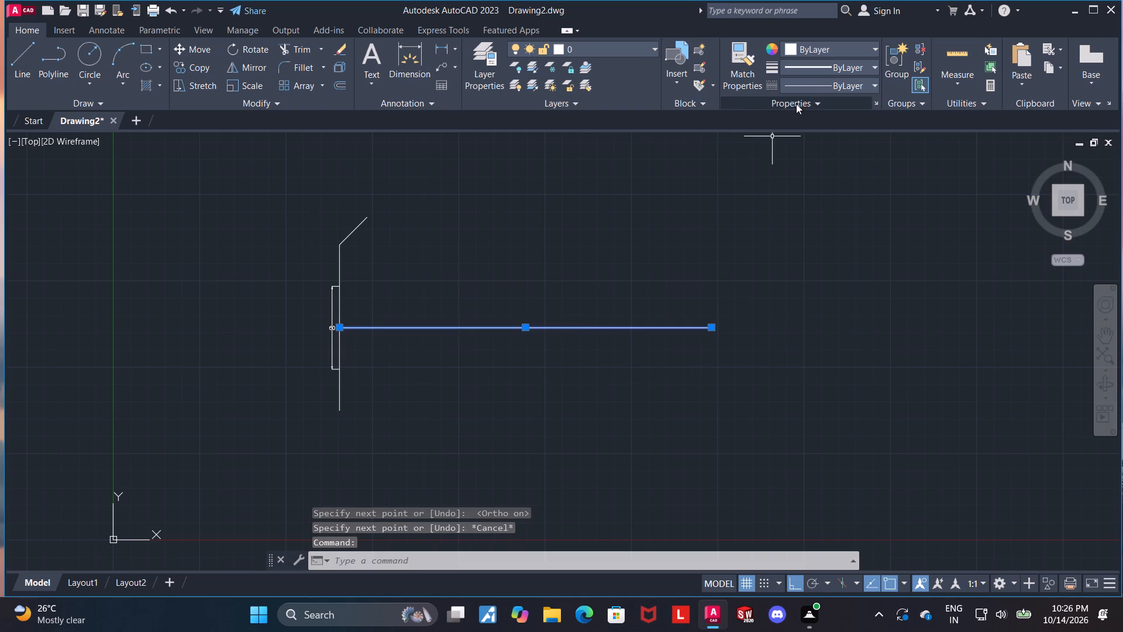
pyautogui.click(819, 82)
pyautogui.click(818, 156)
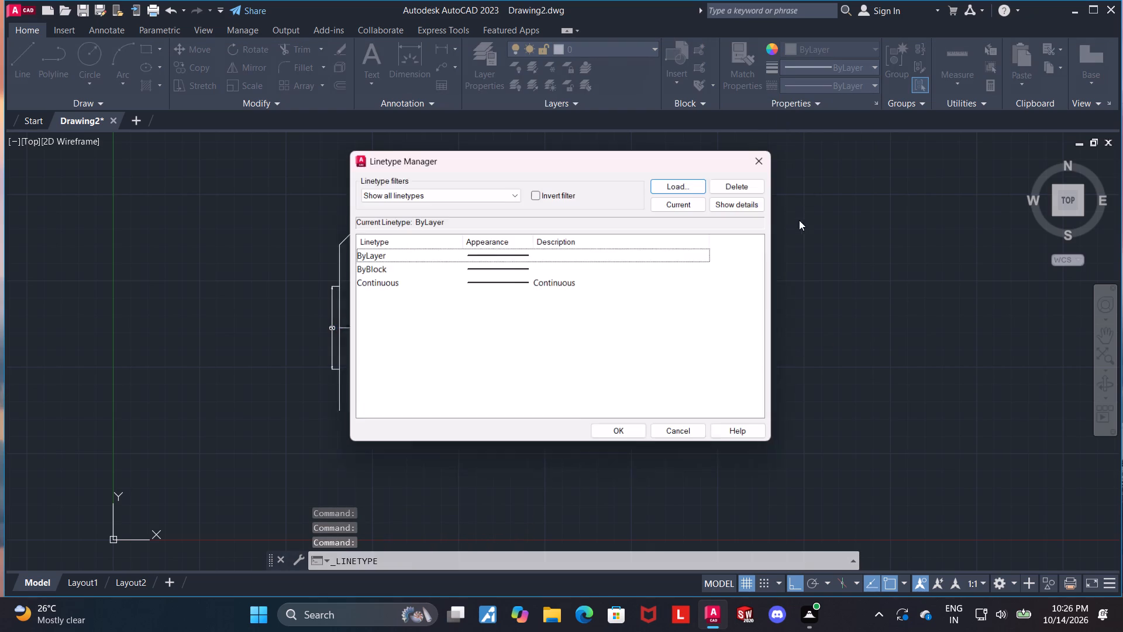
pyautogui.click(684, 183)
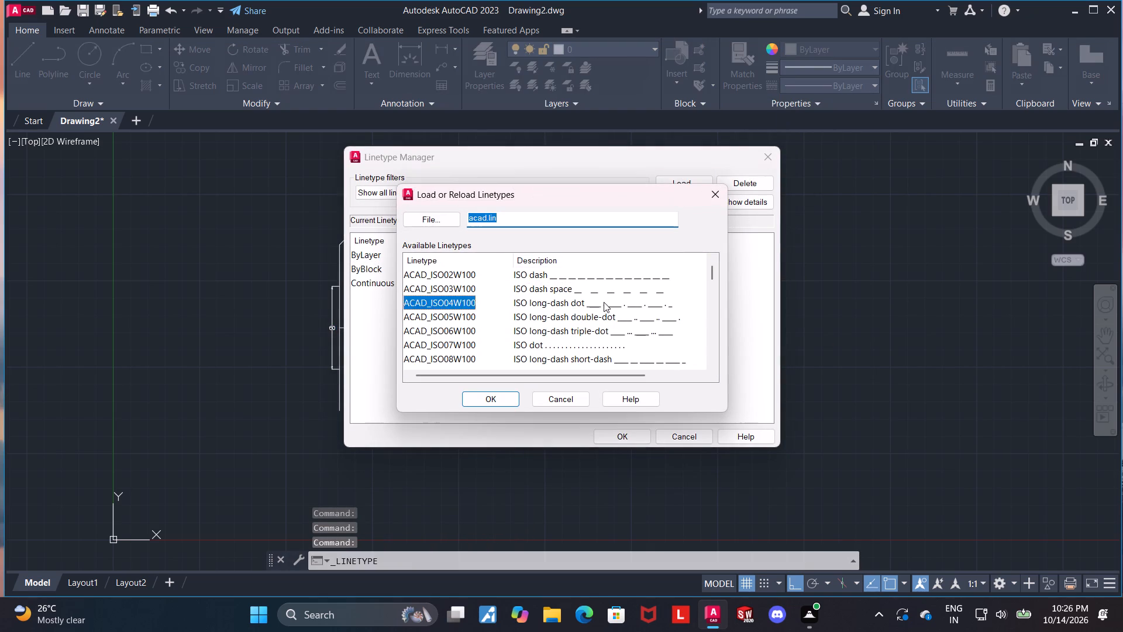
pyautogui.doubleClick(604, 302)
pyautogui.click(611, 442)
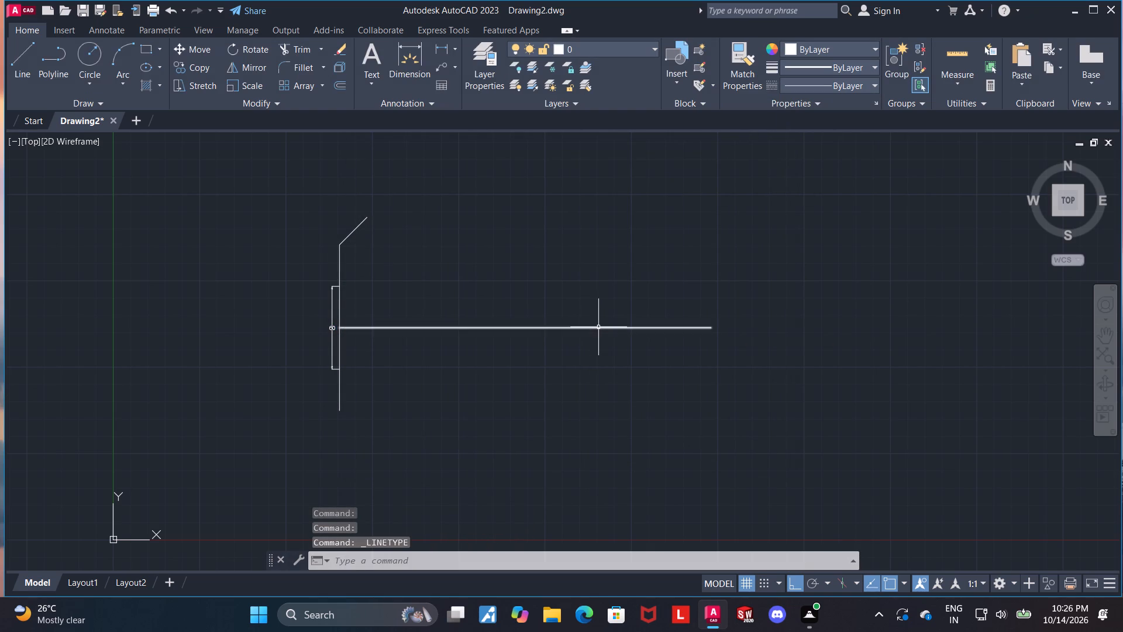
# Apply the ACAD_ISO04W100 linetype to the long horizontal line.
pyautogui.click(598, 327)
pyautogui.click(808, 83)
pyautogui.click(817, 137)
pyautogui.press('Escape')
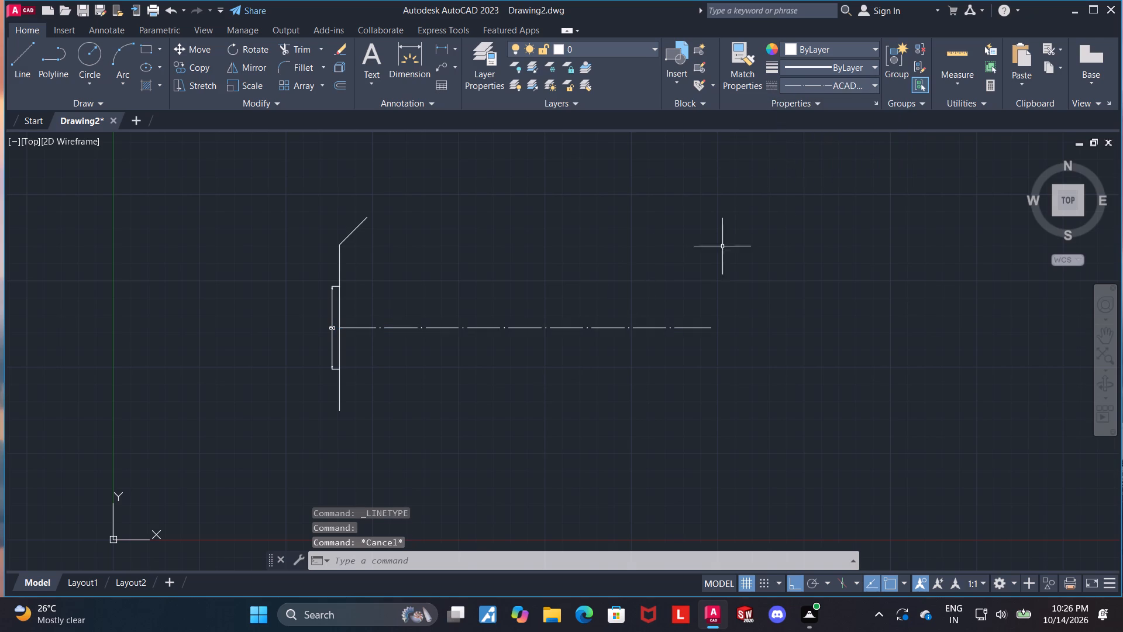
# Draw a line 20 straight down from the vertical line's lower end, continuing 20 horizontally to the right.
pyautogui.scroll(-1, 710, 260)
pyautogui.scroll(1, 505, 376)
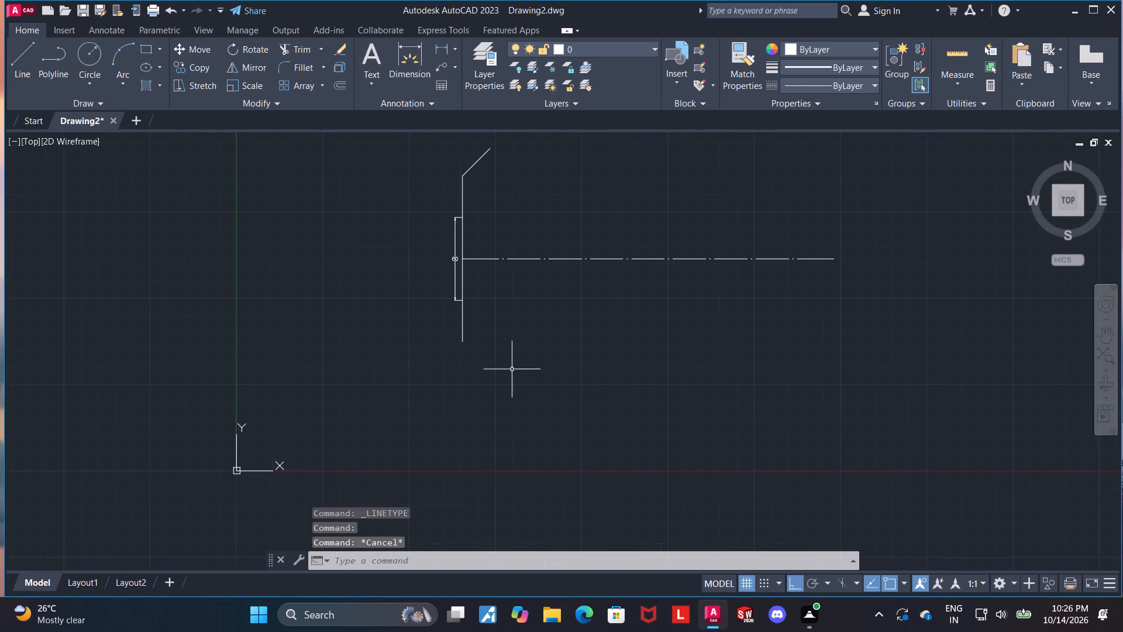
pyautogui.click(5, 59)
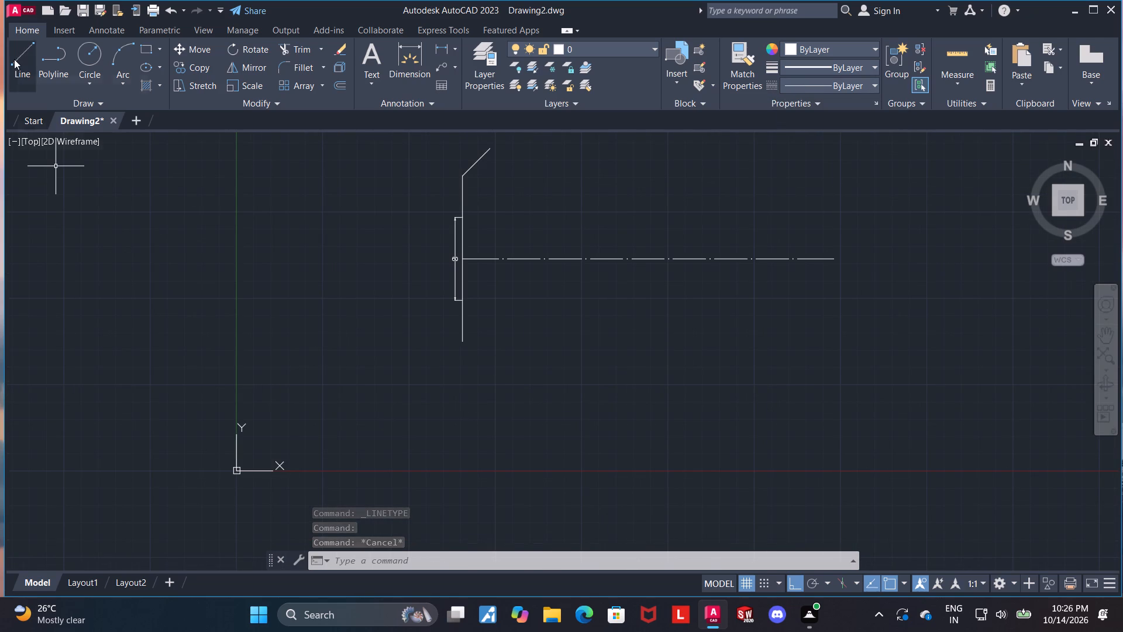
pyautogui.click(14, 59)
pyautogui.scroll(1, 553, 339)
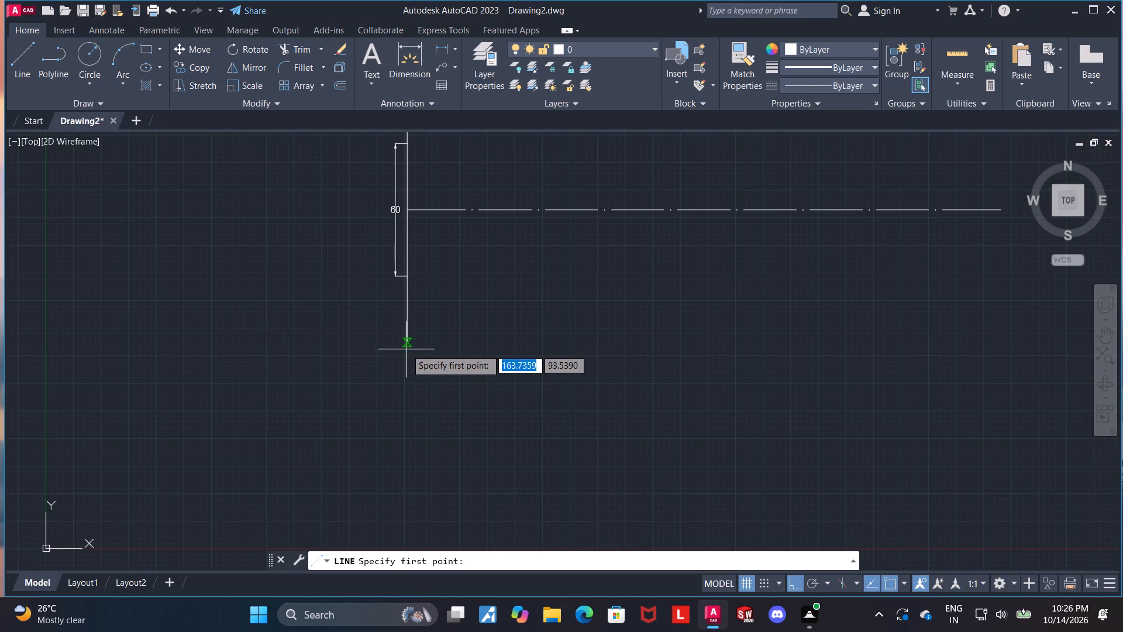
pyautogui.scroll(6, 414, 349)
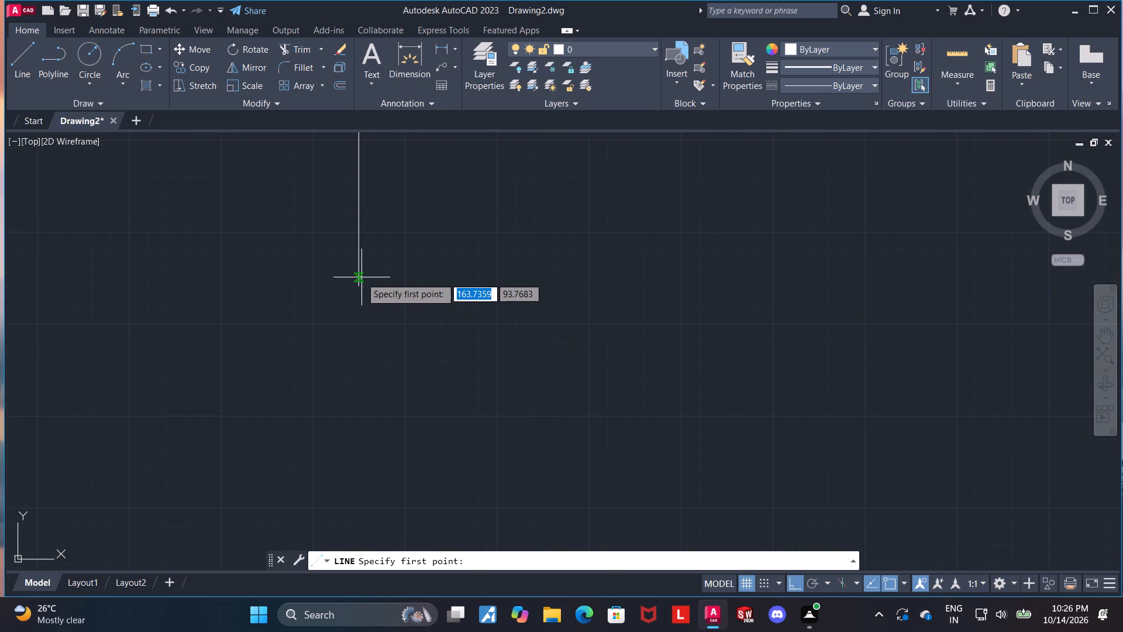
pyautogui.click(357, 287)
pyautogui.scroll(-2, 356, 389)
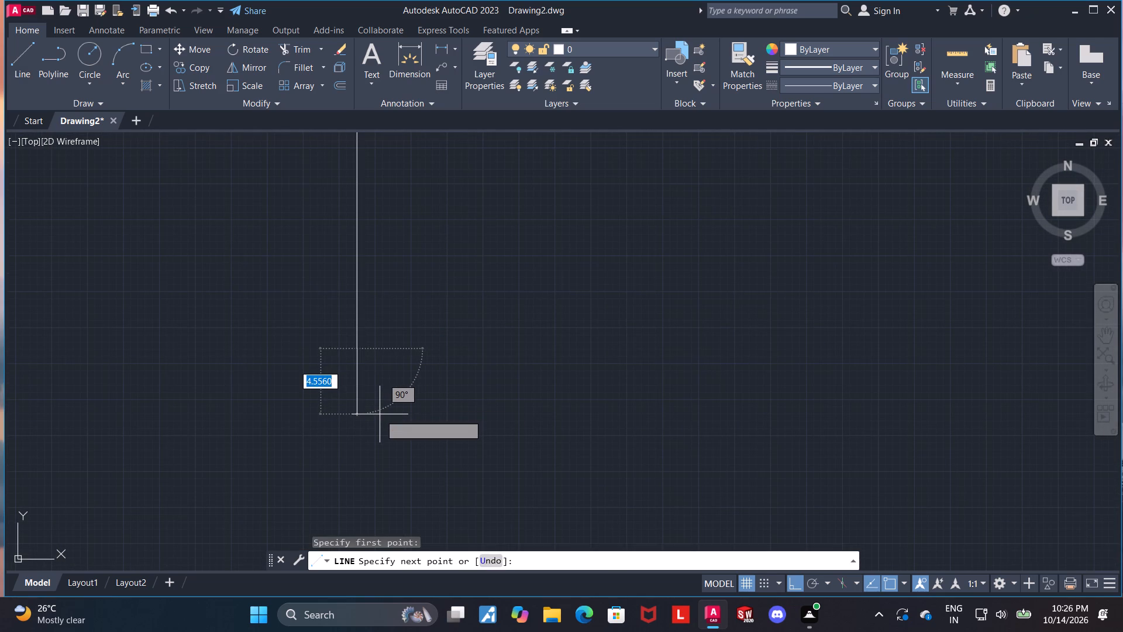
pyautogui.write('20')
pyautogui.press('Return')
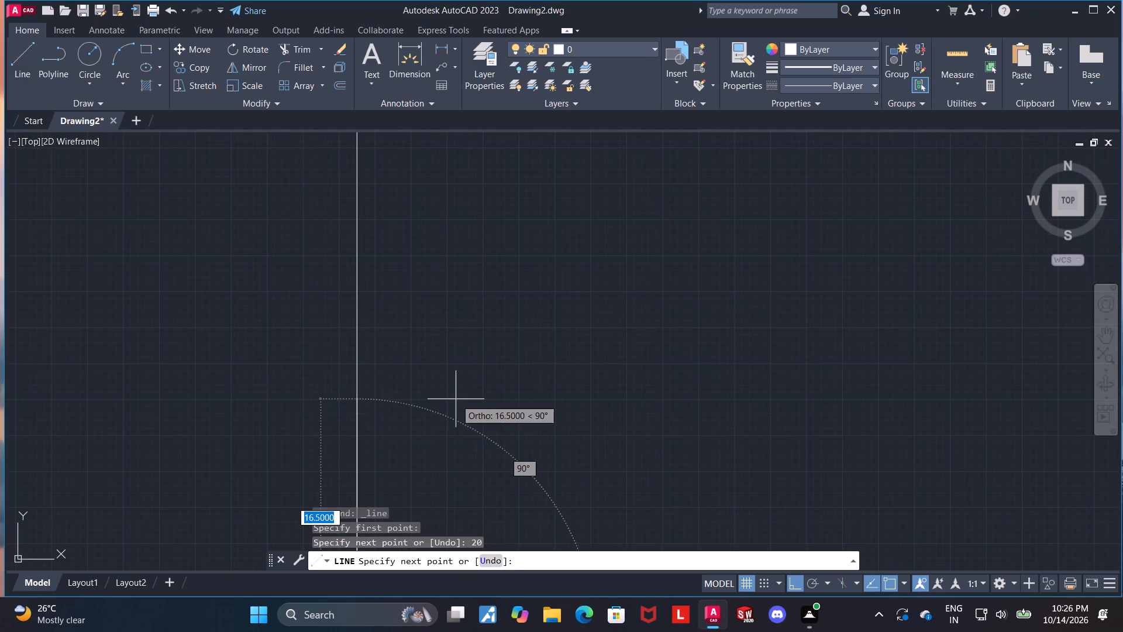
pyautogui.scroll(-4, 445, 447)
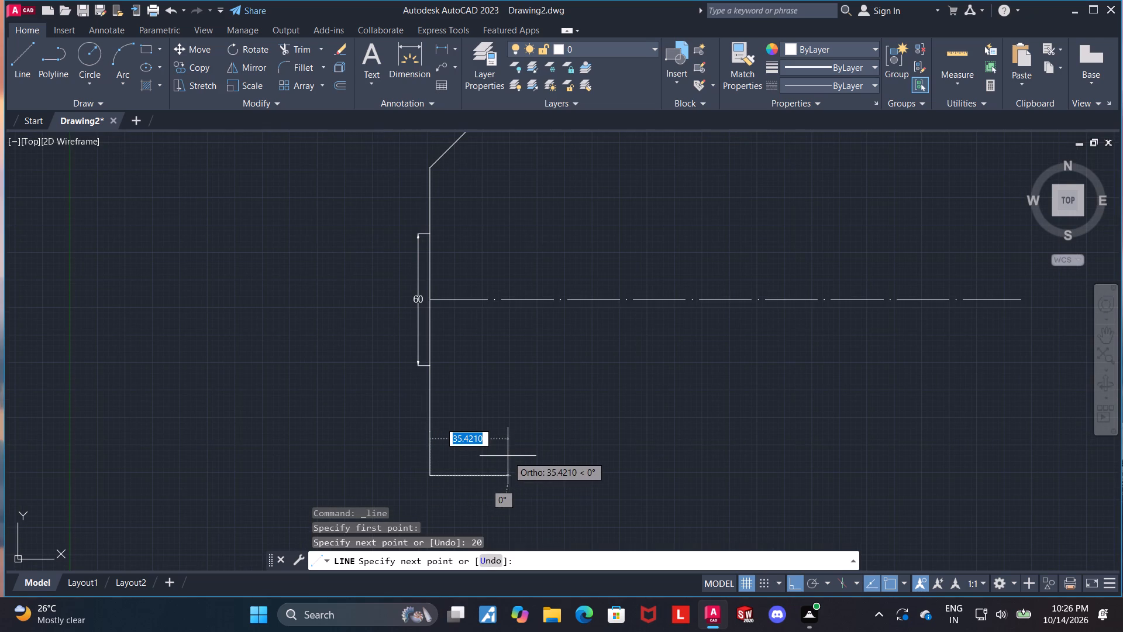
pyautogui.write('20')
pyautogui.press('Return')
pyautogui.press('Escape')
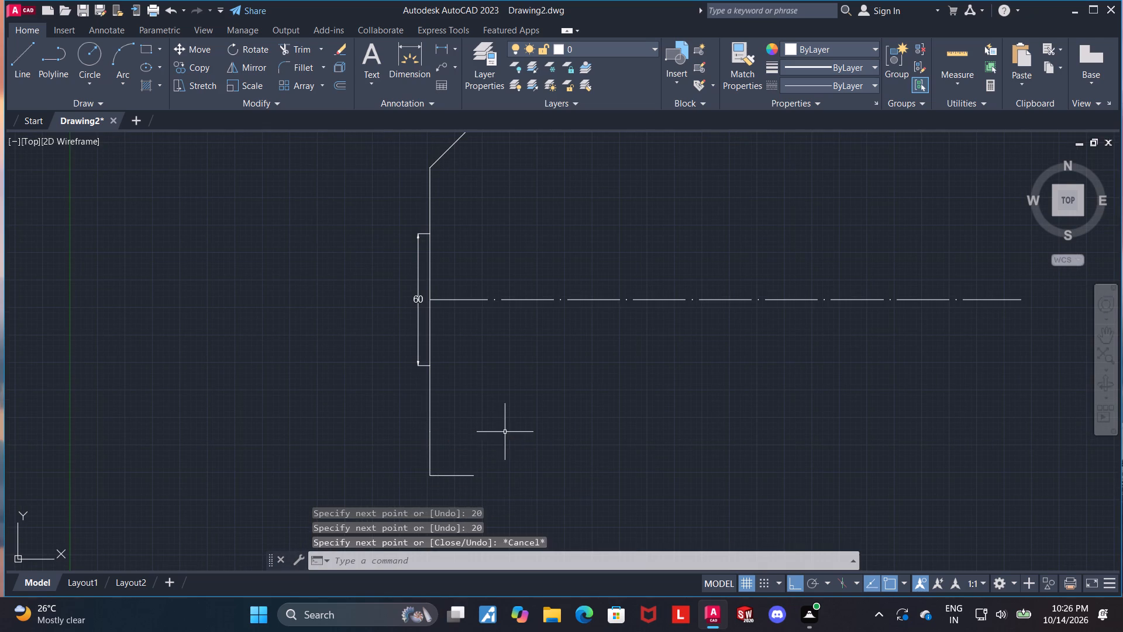
pyautogui.press('Escape')
pyautogui.press('Escape')
# Draw a diagonal line from the upper end of the bottom 20-long vertical segment to the bottom horizontal line's free end.
pyautogui.click(28, 61)
pyautogui.scroll(1, 583, 483)
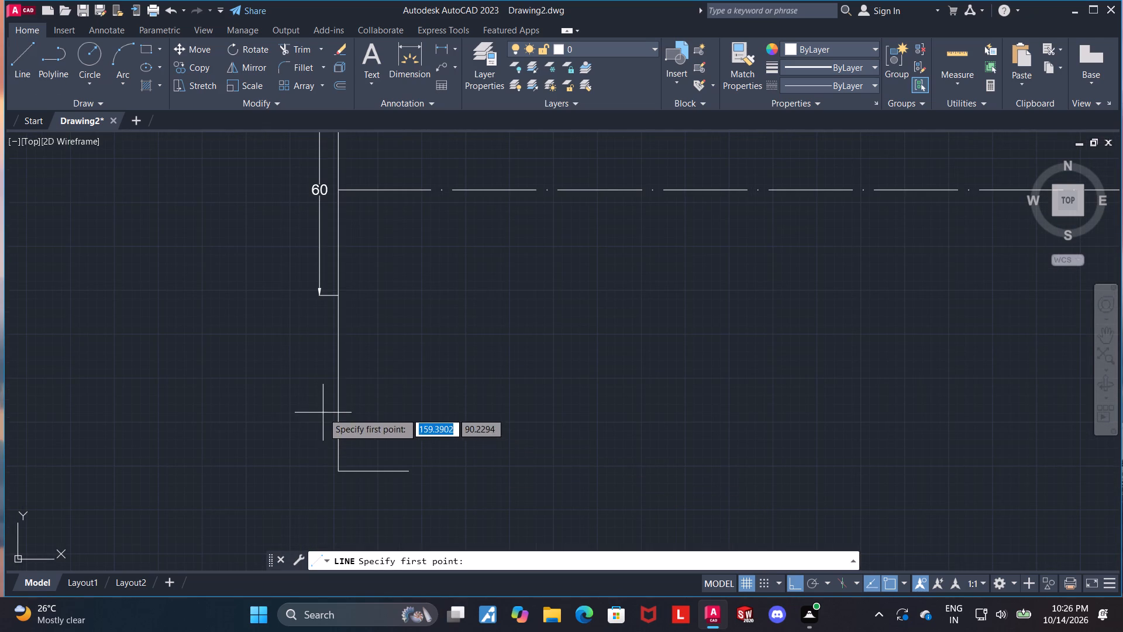
pyautogui.click(339, 400)
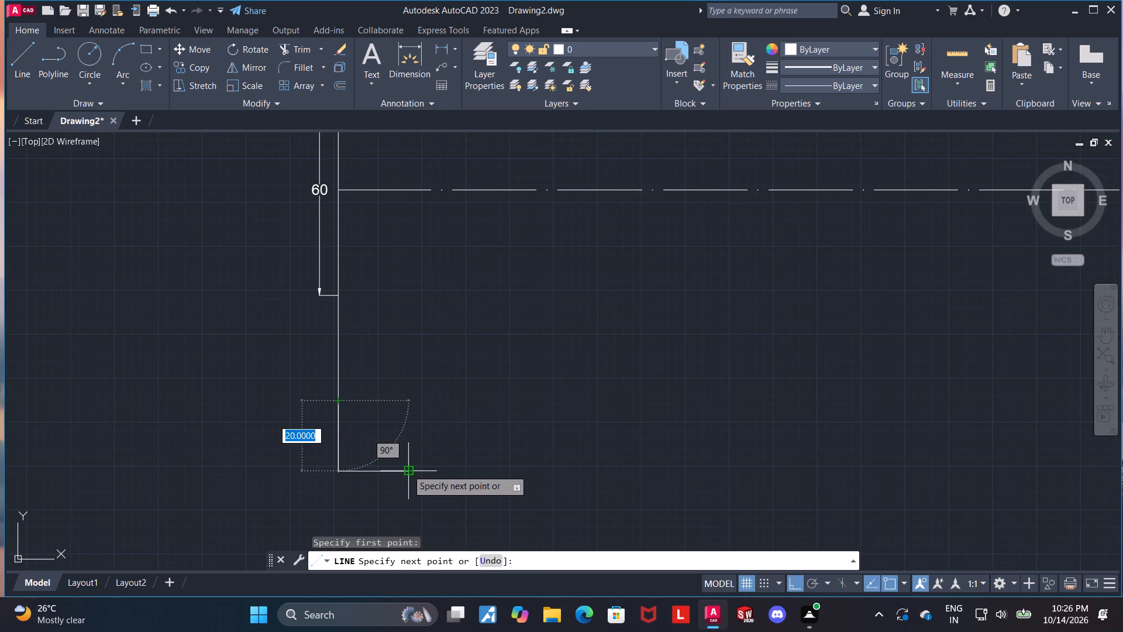
pyautogui.click(407, 469)
pyautogui.press('Escape')
pyautogui.press('Escape')
pyautogui.press('Escape')
# Trim away the bottom vertical segment and bottom horizontal line, leaving the diagonal at the profile's lower end.
pyautogui.click(294, 54)
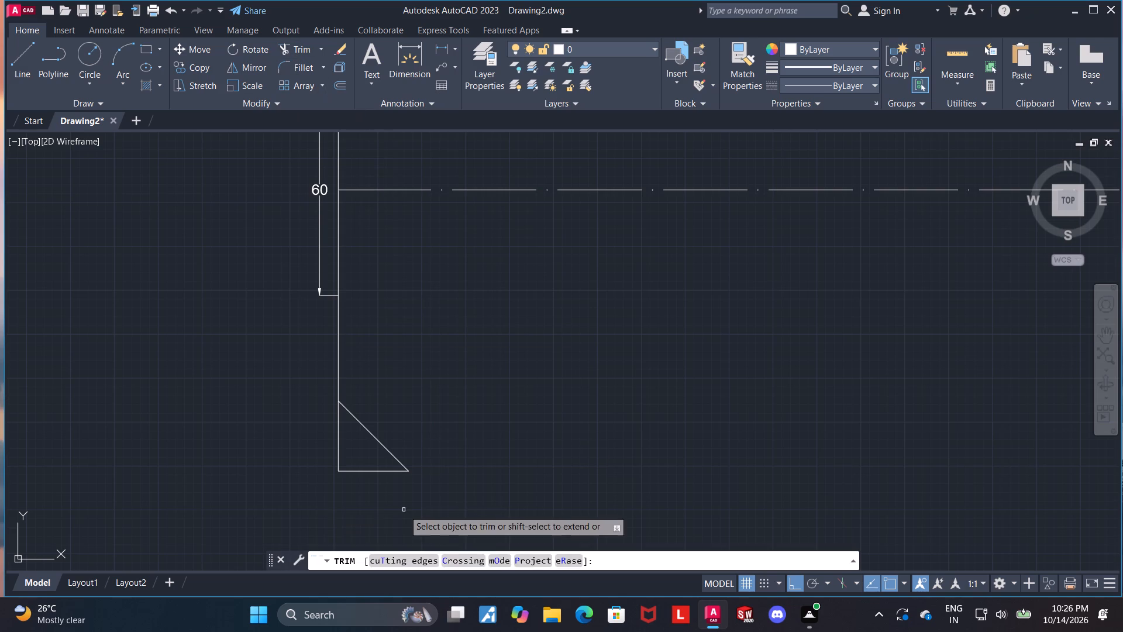
pyautogui.moveTo(390, 502); pyautogui.dragTo(316, 419)
pyautogui.scroll(-2, 336, 462)
pyautogui.moveTo(478, 502); pyautogui.dragTo(476, 432, button='middle')
pyautogui.press('Escape')
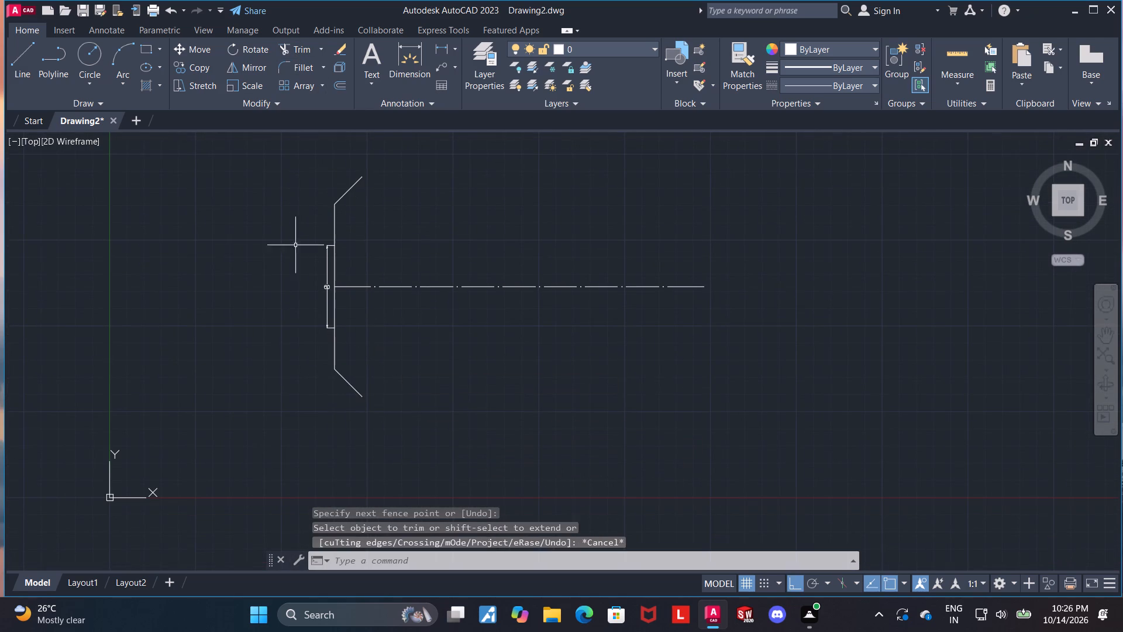
pyautogui.press('Escape')
# Dimension the vertical height of the profile's lower diagonal between its endpoints, placing the dimension line left of the profile.
pyautogui.scroll(1, 536, 272)
pyautogui.click(404, 63)
pyautogui.scroll(1, 197, 453)
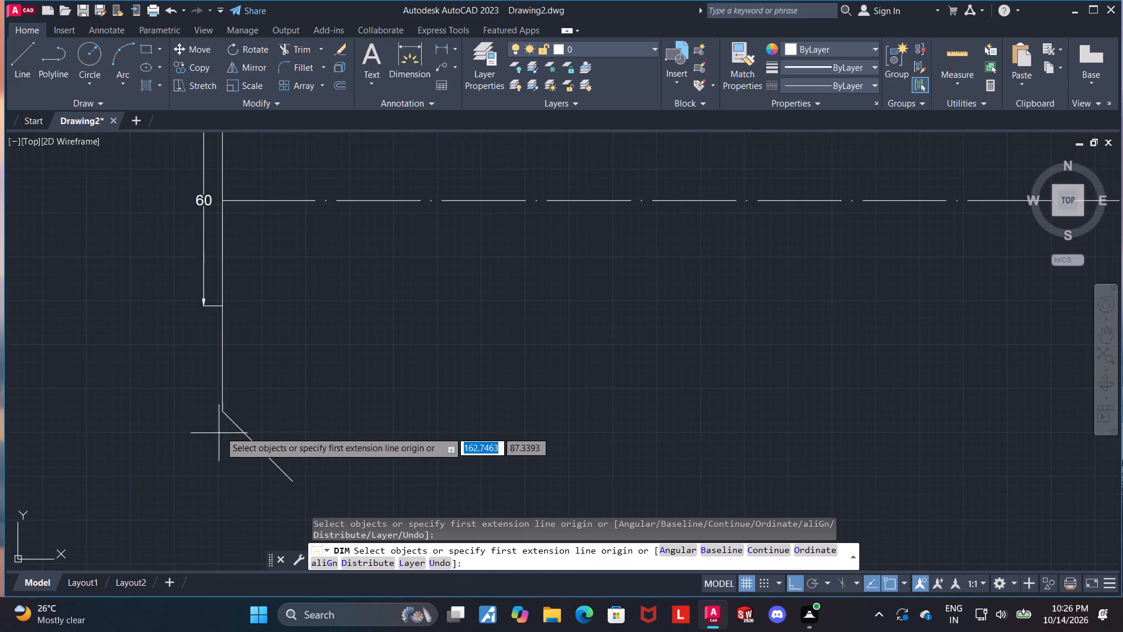
pyautogui.click(220, 409)
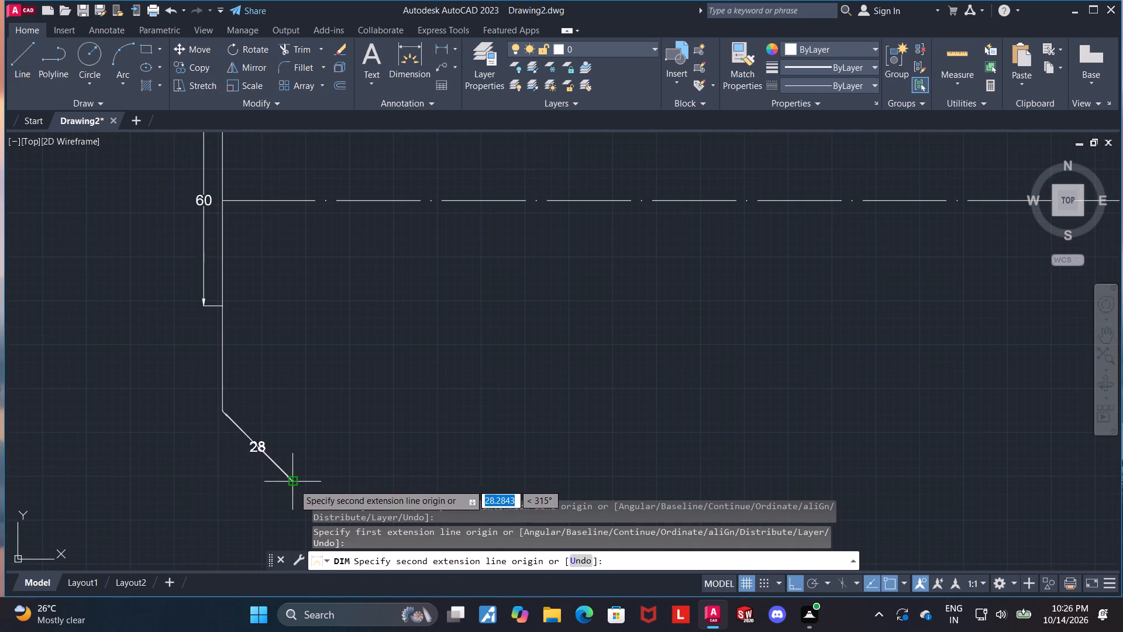
pyautogui.click(294, 484)
pyautogui.scroll(-2, 143, 471)
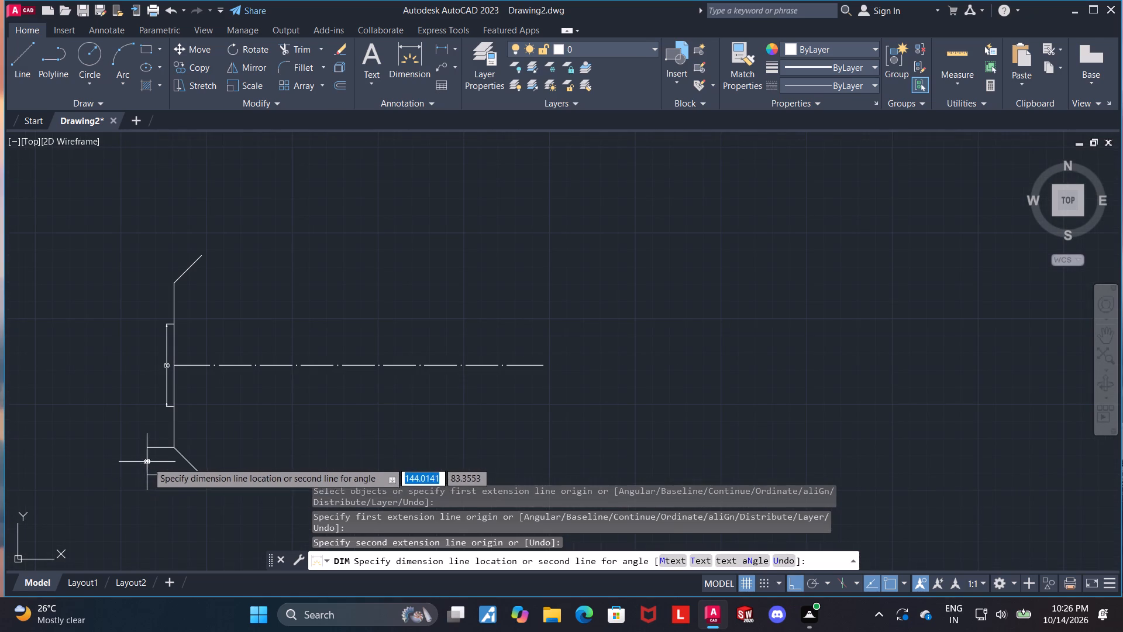
pyautogui.click(150, 465)
pyautogui.press('Escape')
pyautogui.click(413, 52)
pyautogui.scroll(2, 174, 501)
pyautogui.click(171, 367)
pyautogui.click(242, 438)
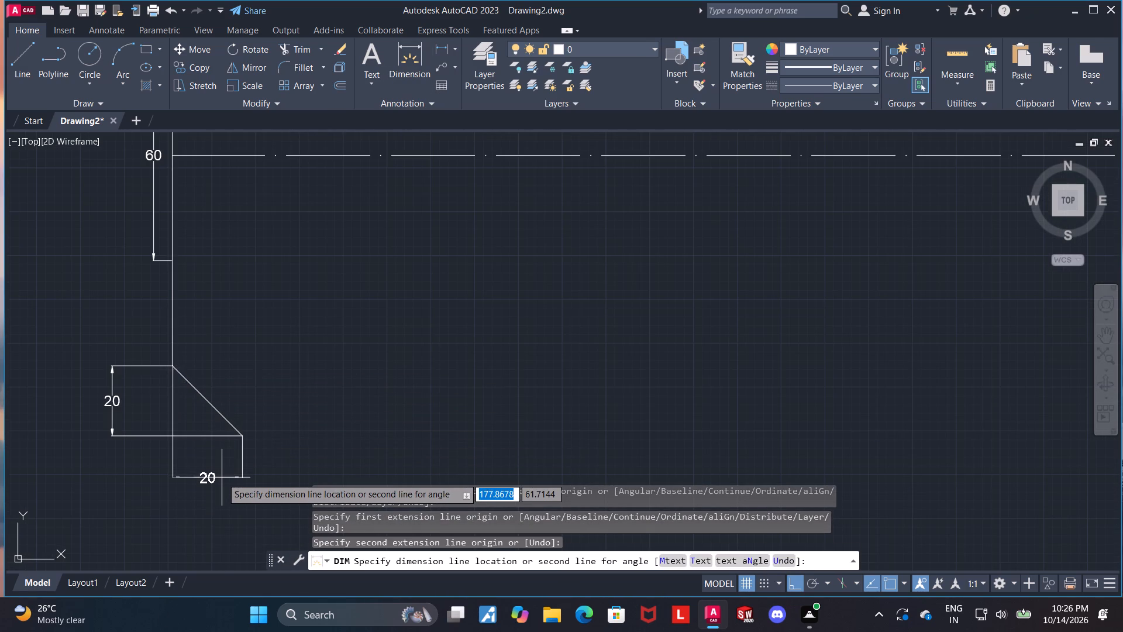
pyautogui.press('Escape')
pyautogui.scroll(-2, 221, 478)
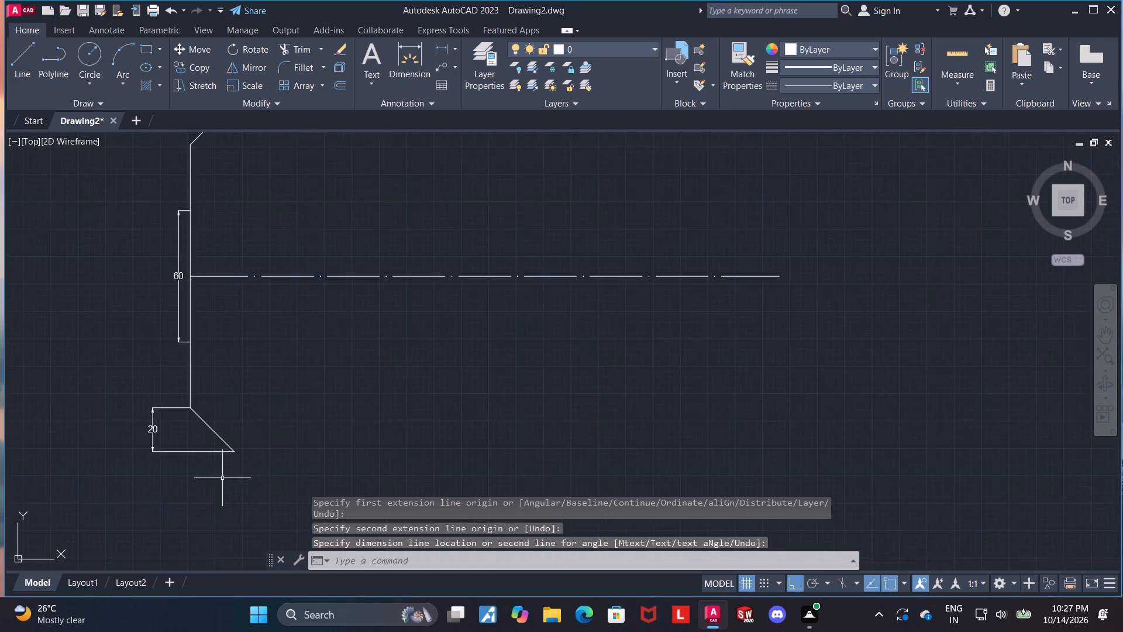
# Dimension the vertical segment just above the lower diagonal, aligning its dimension line with the lower diagonal's dimension.
pyautogui.scroll(1, 204, 424)
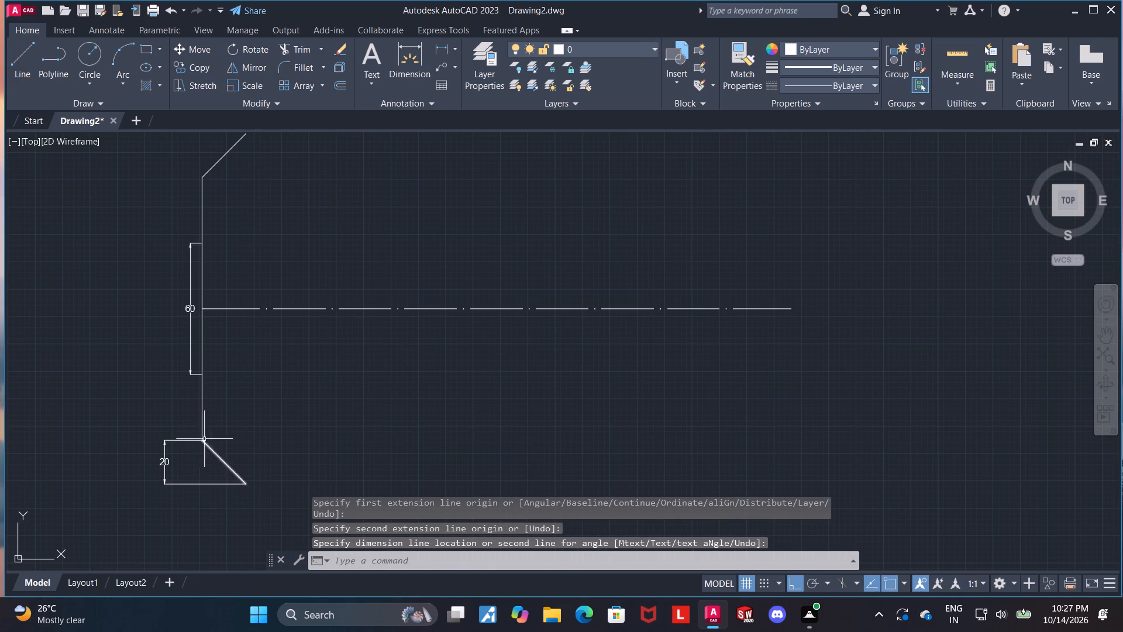
pyautogui.click(396, 60)
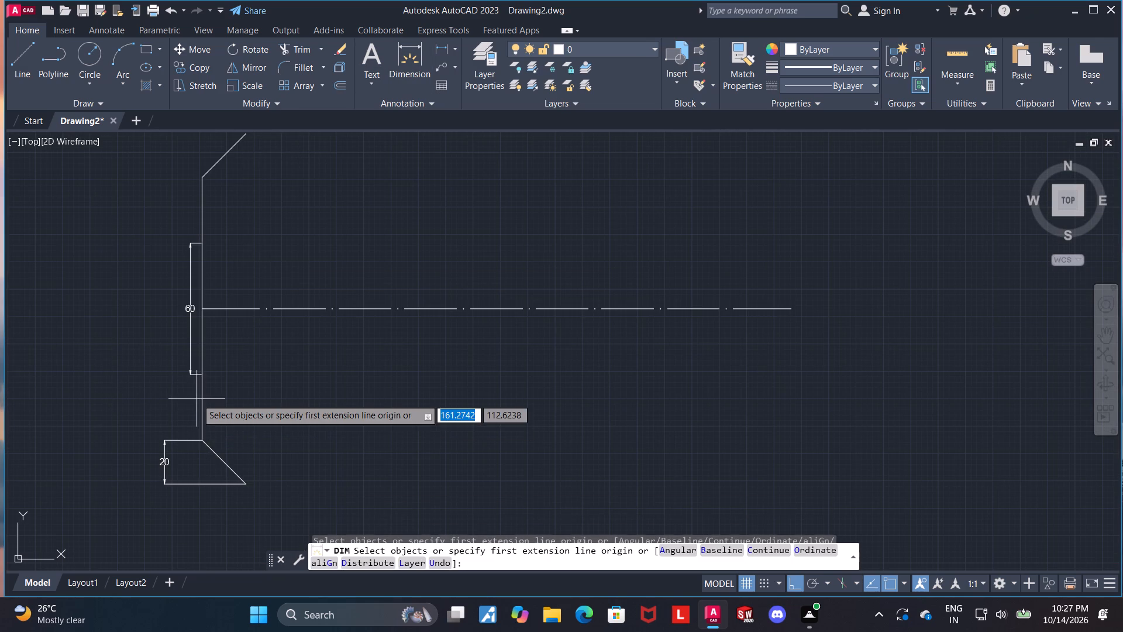
pyautogui.scroll(2, 197, 403)
pyautogui.click(211, 387)
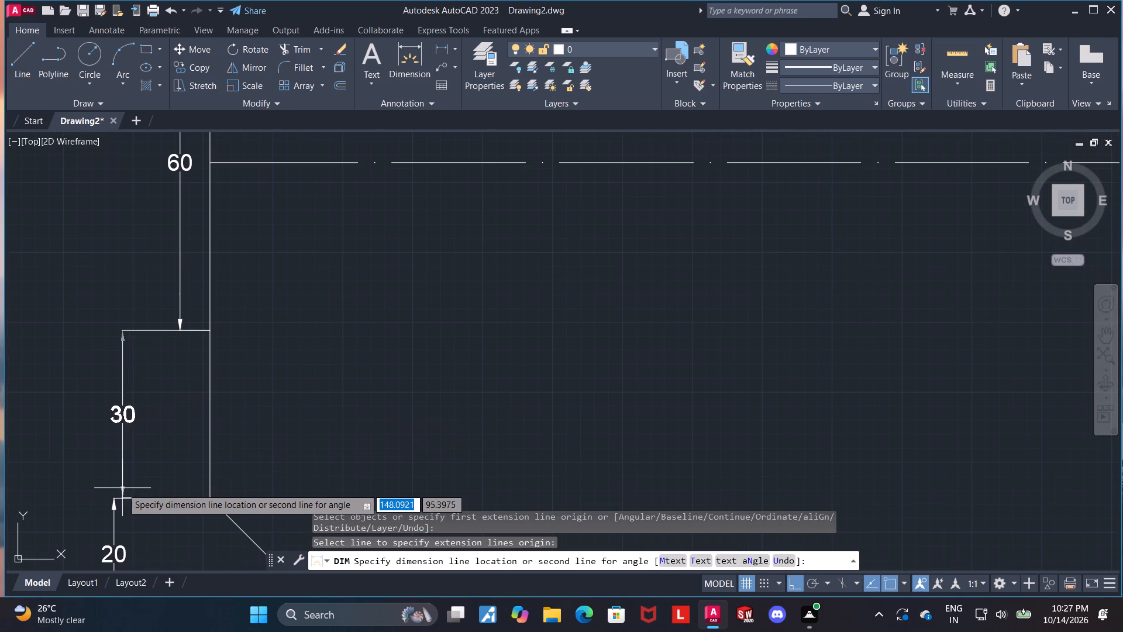
pyautogui.click(113, 498)
pyautogui.scroll(-2, 118, 495)
pyautogui.scroll(1, 124, 408)
pyautogui.press('Escape')
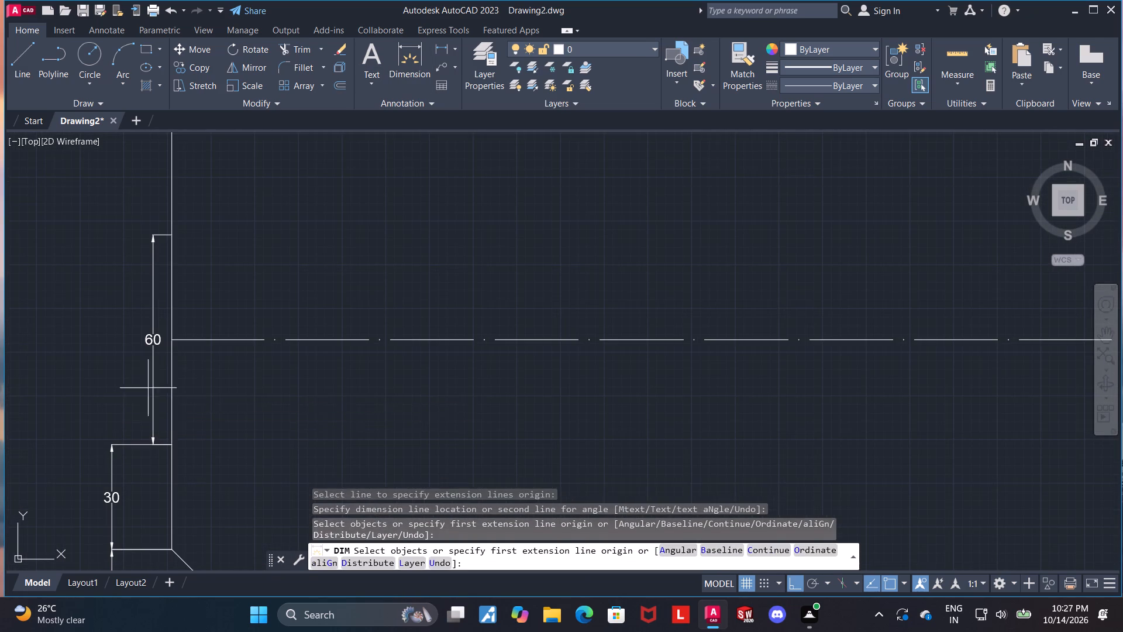
# Move the middle section's 60 dimension outward so its line aligns with the dimensions below it.
pyautogui.click(154, 337)
pyautogui.click(153, 341)
pyautogui.click(111, 340)
pyautogui.press('Escape')
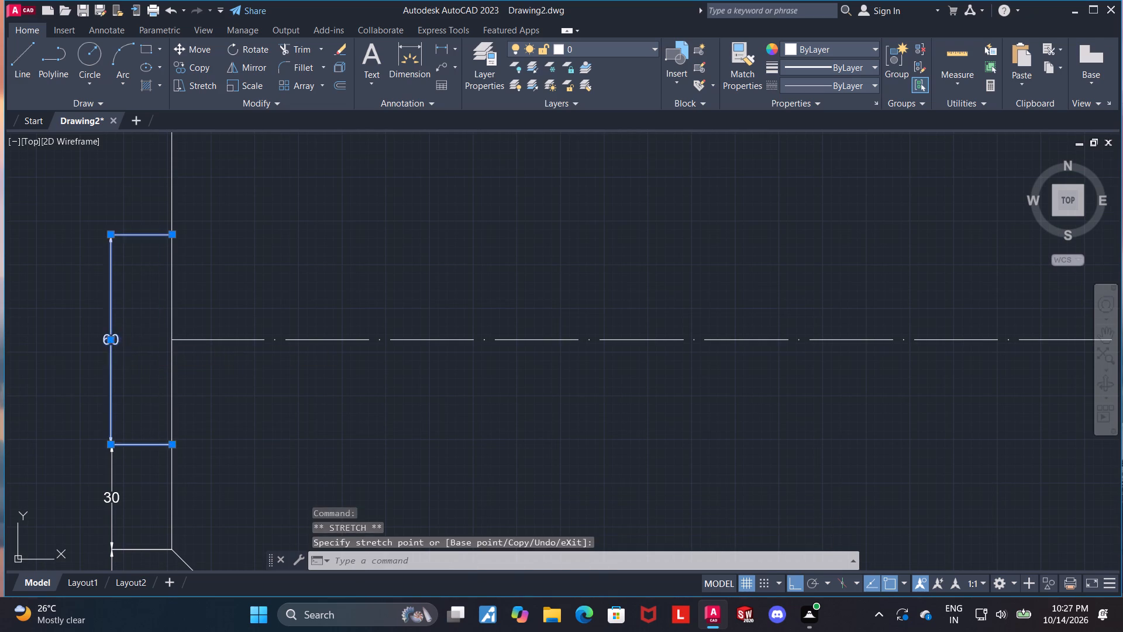
# Dimension the vertical segment just below the upper diagonal, aligning its dimension line with the 60 dimension.
pyautogui.scroll(-3, 114, 341)
pyautogui.scroll(2, 102, 305)
pyautogui.scroll(1, 133, 267)
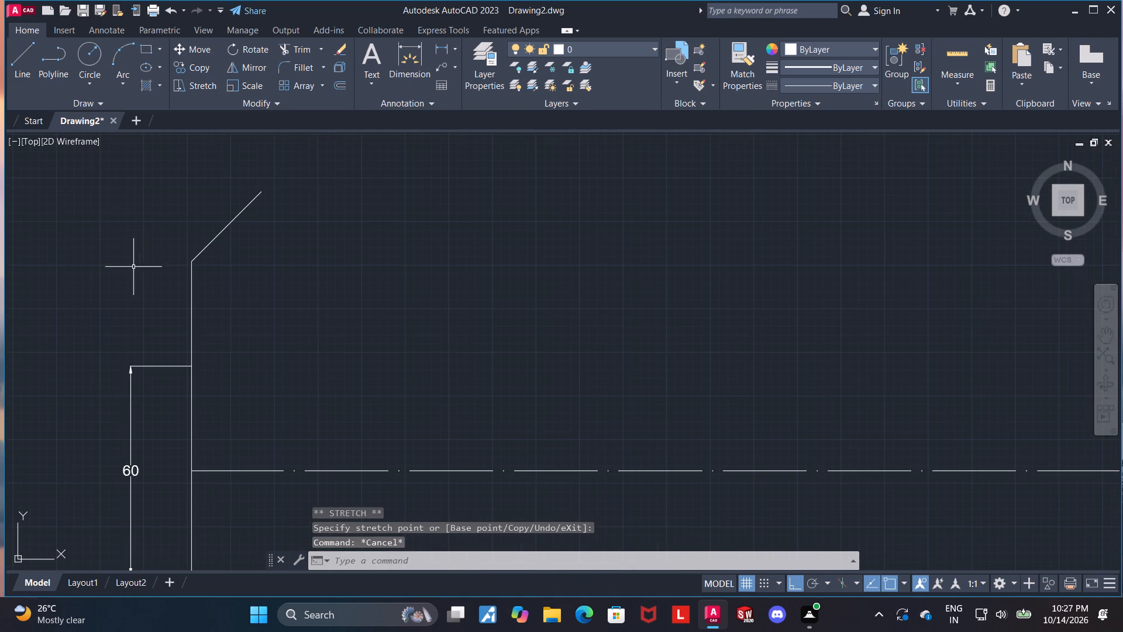
pyautogui.click(422, 53)
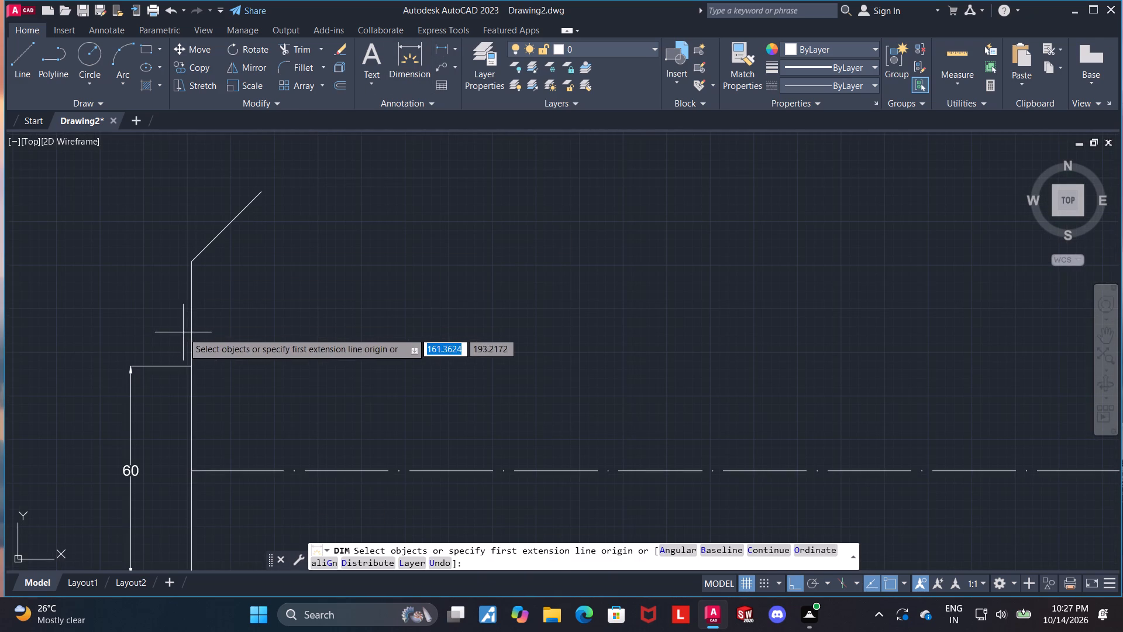
pyautogui.click(191, 332)
pyautogui.click(132, 369)
pyautogui.press('Escape')
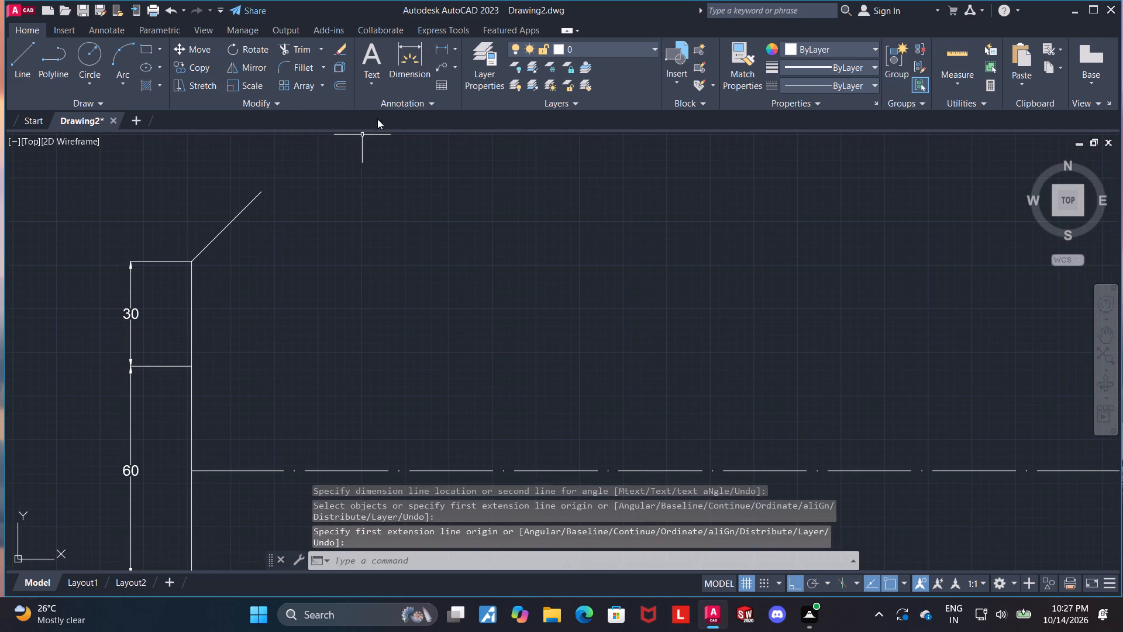
# Dimension the vertical height of the profile's upper diagonal between its endpoints, in line with the other vertical dimensions.
pyautogui.click(411, 67)
pyautogui.scroll(-1, 230, 215)
pyautogui.scroll(2, 225, 193)
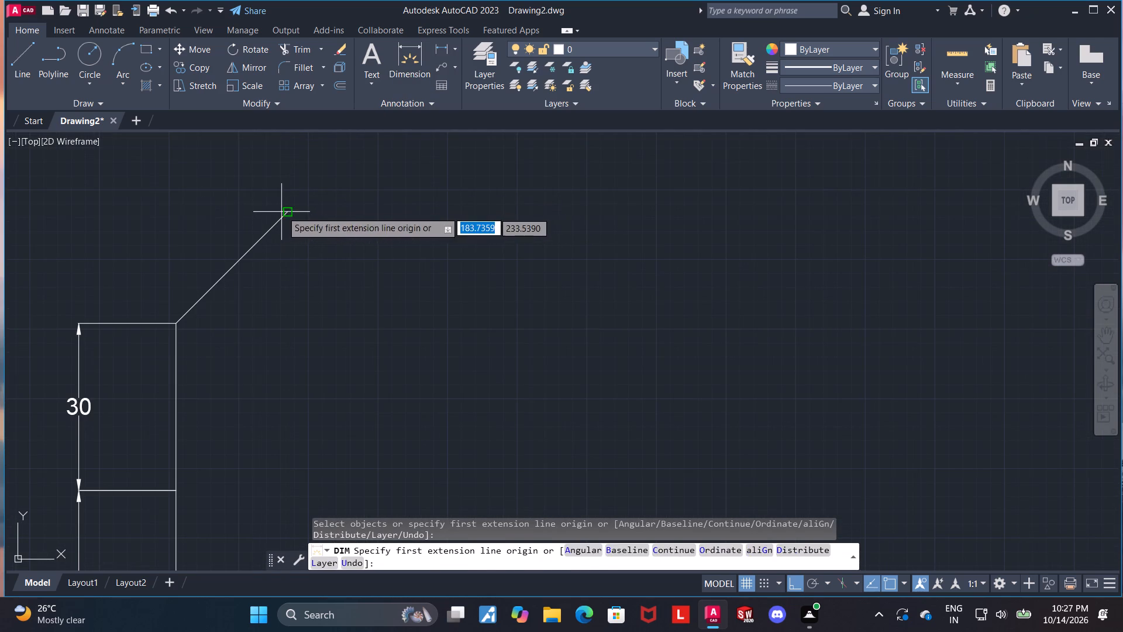
pyautogui.click(283, 211)
pyautogui.click(179, 321)
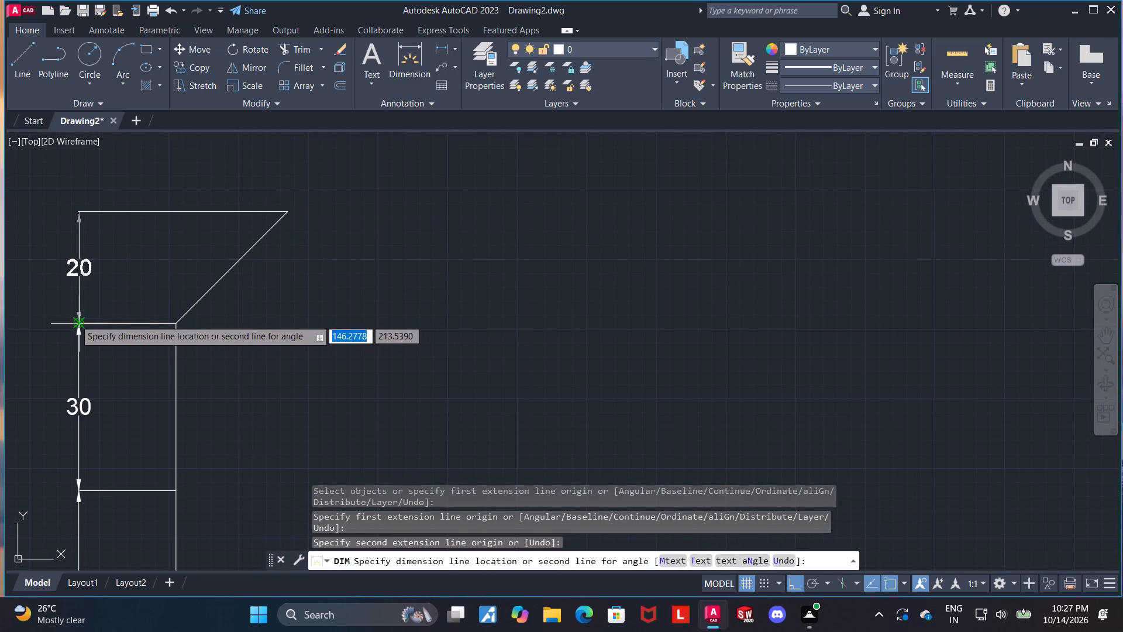
pyautogui.click(75, 320)
pyautogui.scroll(-4, 79, 322)
pyautogui.scroll(1, 175, 377)
pyautogui.moveTo(187, 370); pyautogui.dragTo(246, 338, button='middle')
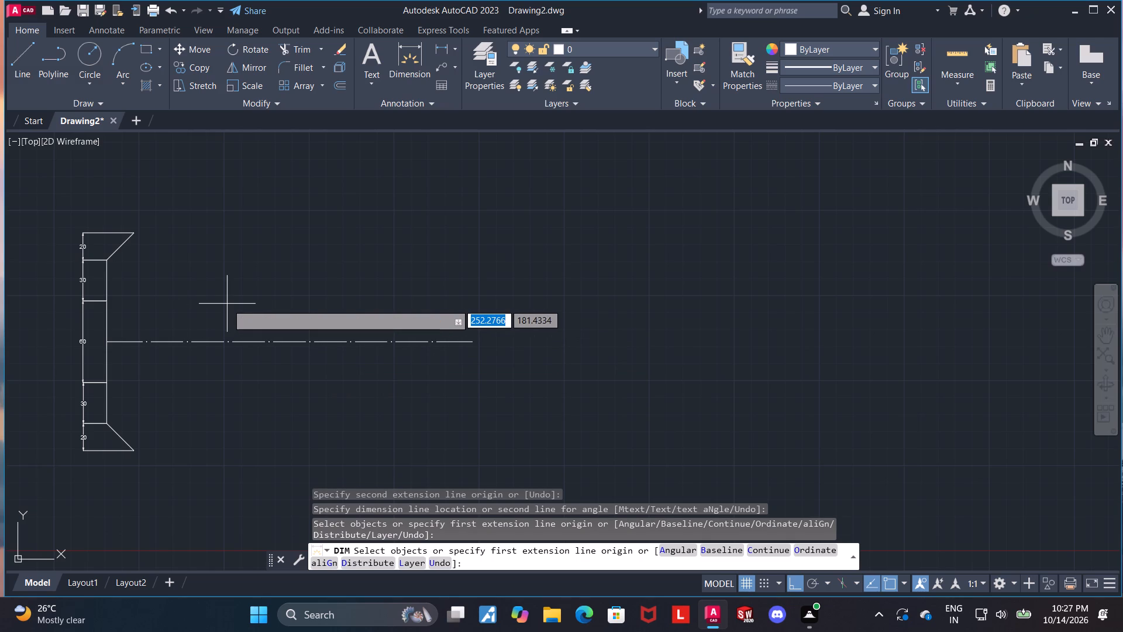
pyautogui.moveTo(216, 352); pyautogui.dragTo(357, 304, button='middle')
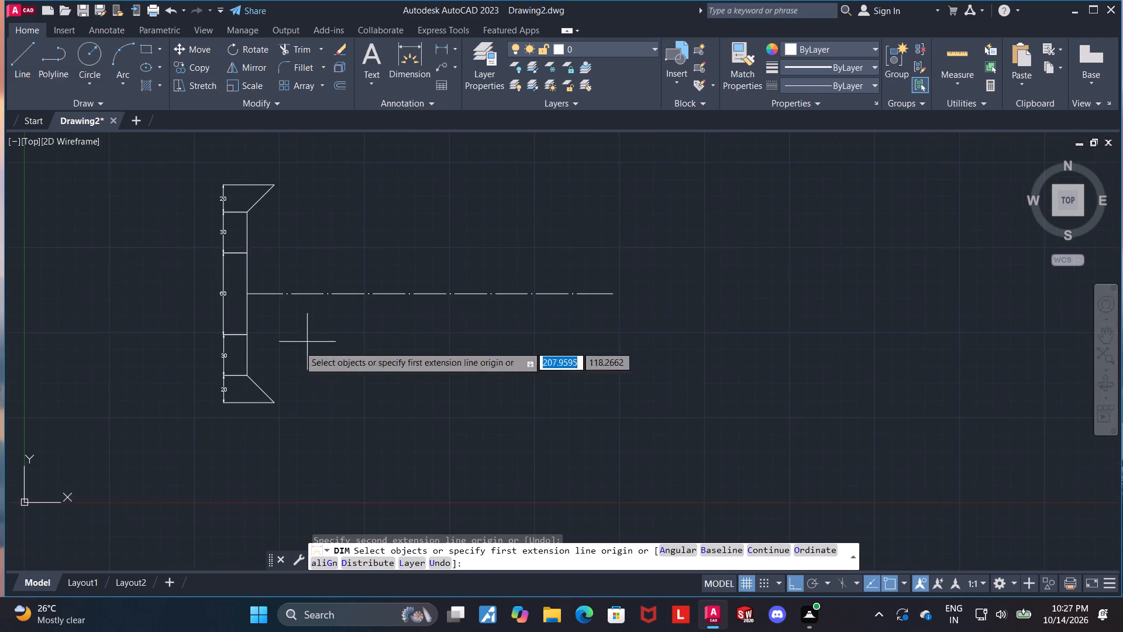
pyautogui.scroll(1, 232, 356)
pyautogui.press('Escape')
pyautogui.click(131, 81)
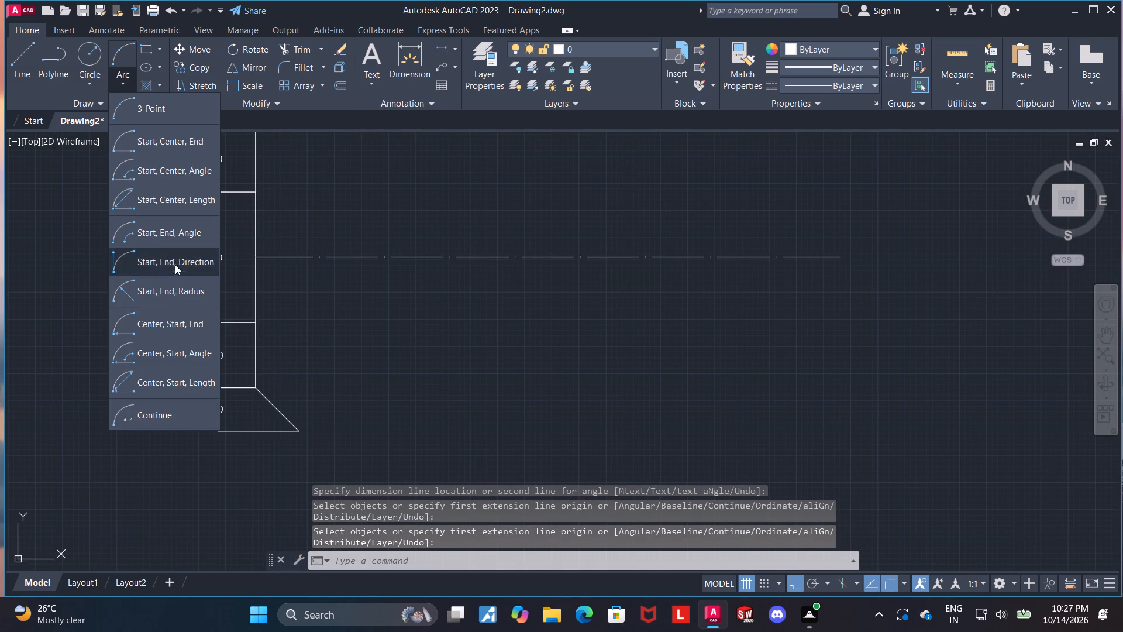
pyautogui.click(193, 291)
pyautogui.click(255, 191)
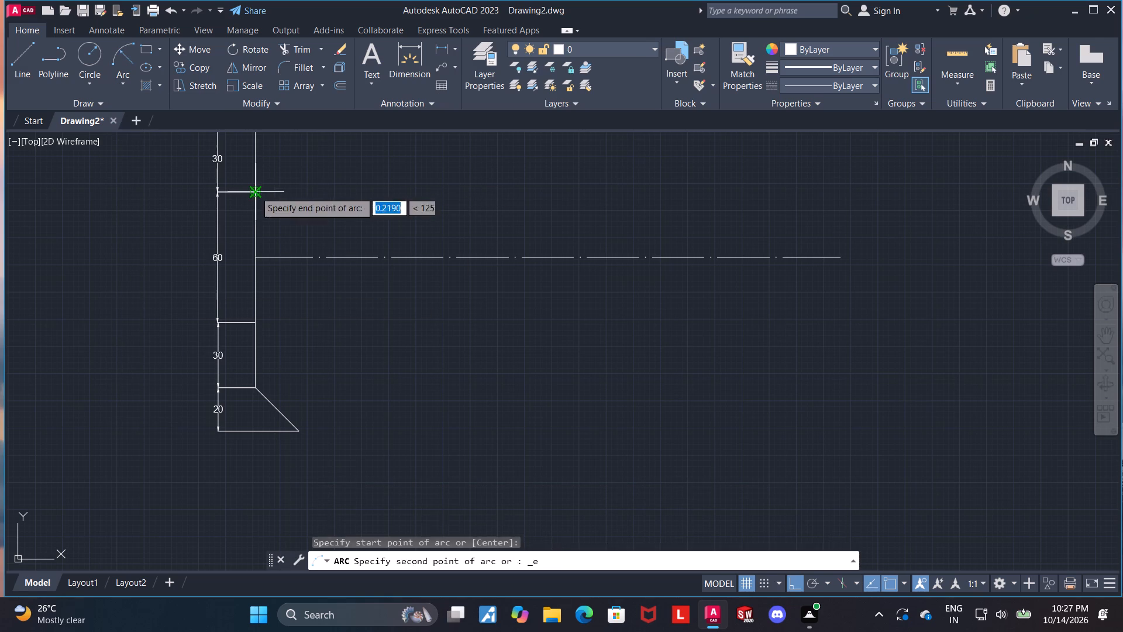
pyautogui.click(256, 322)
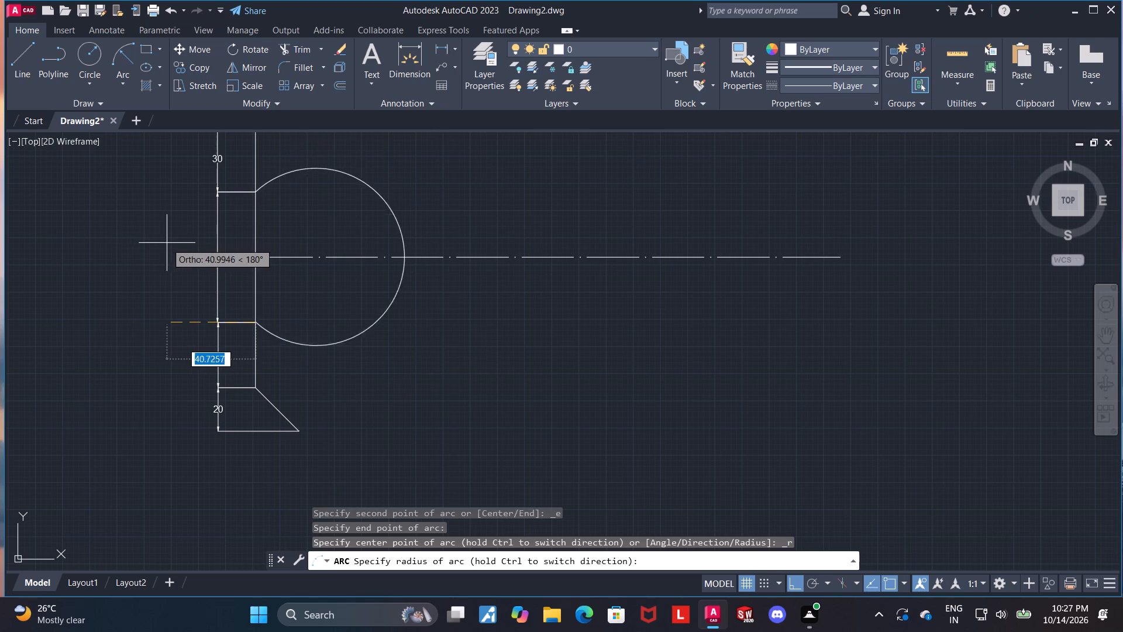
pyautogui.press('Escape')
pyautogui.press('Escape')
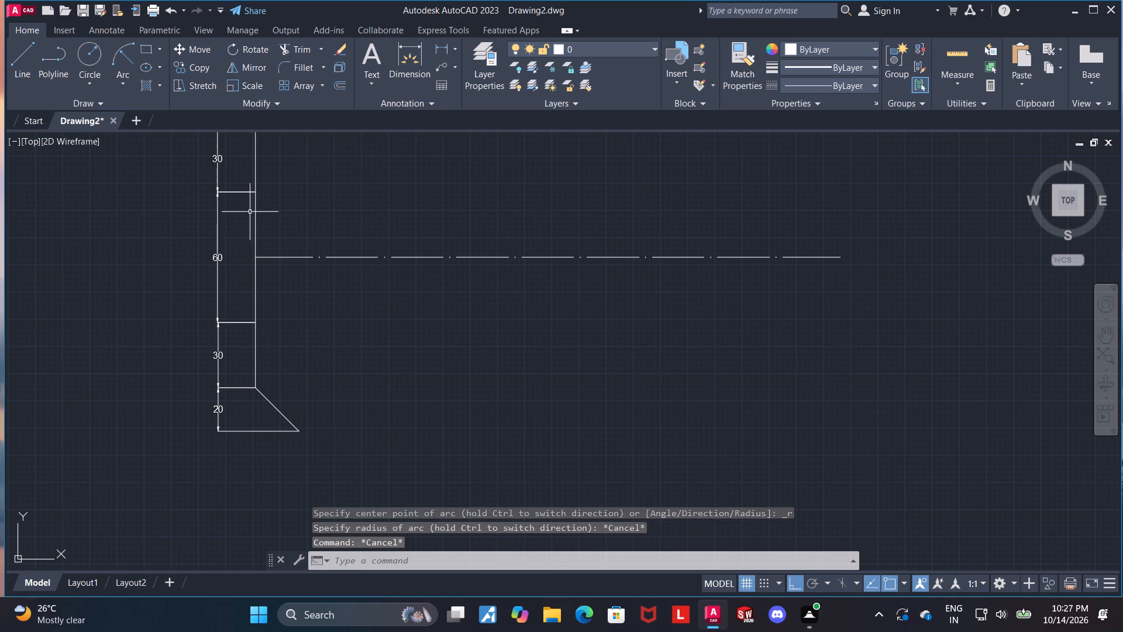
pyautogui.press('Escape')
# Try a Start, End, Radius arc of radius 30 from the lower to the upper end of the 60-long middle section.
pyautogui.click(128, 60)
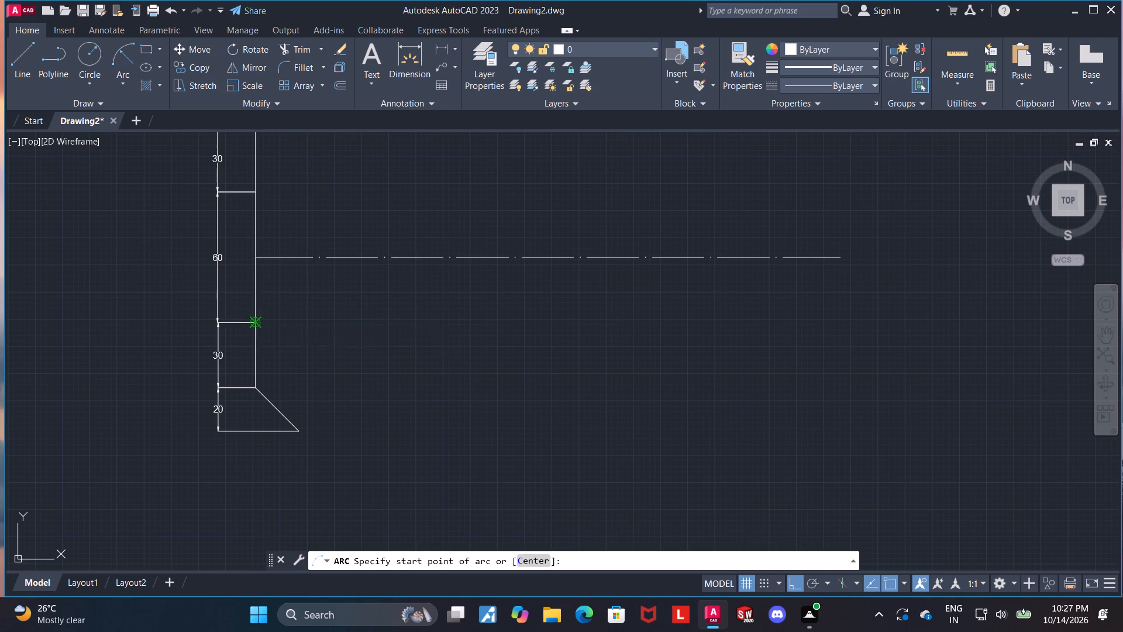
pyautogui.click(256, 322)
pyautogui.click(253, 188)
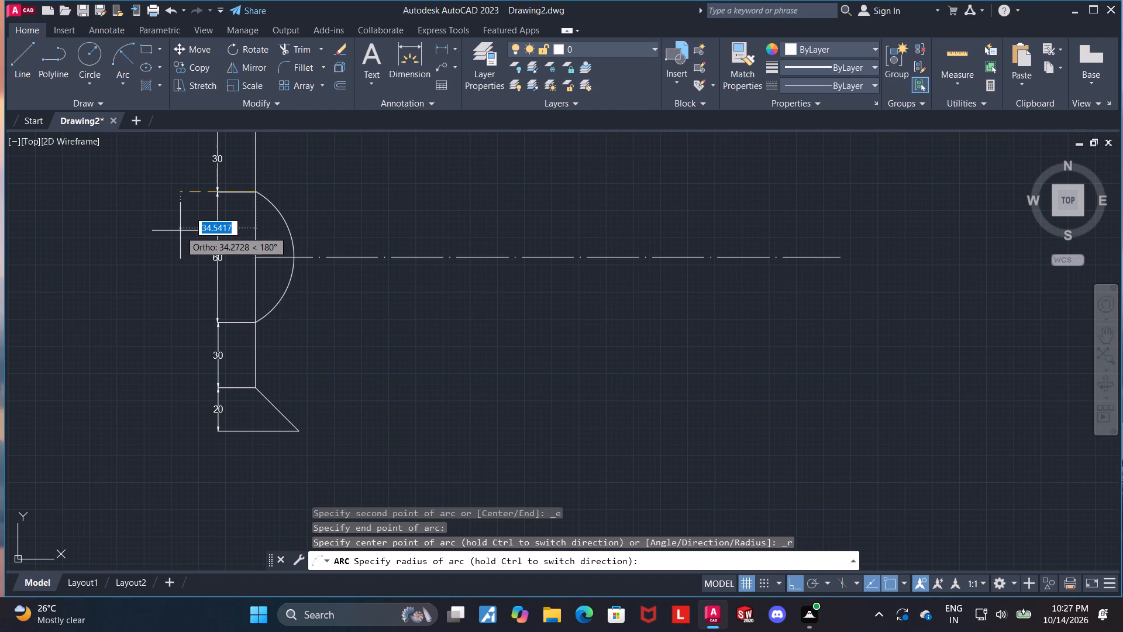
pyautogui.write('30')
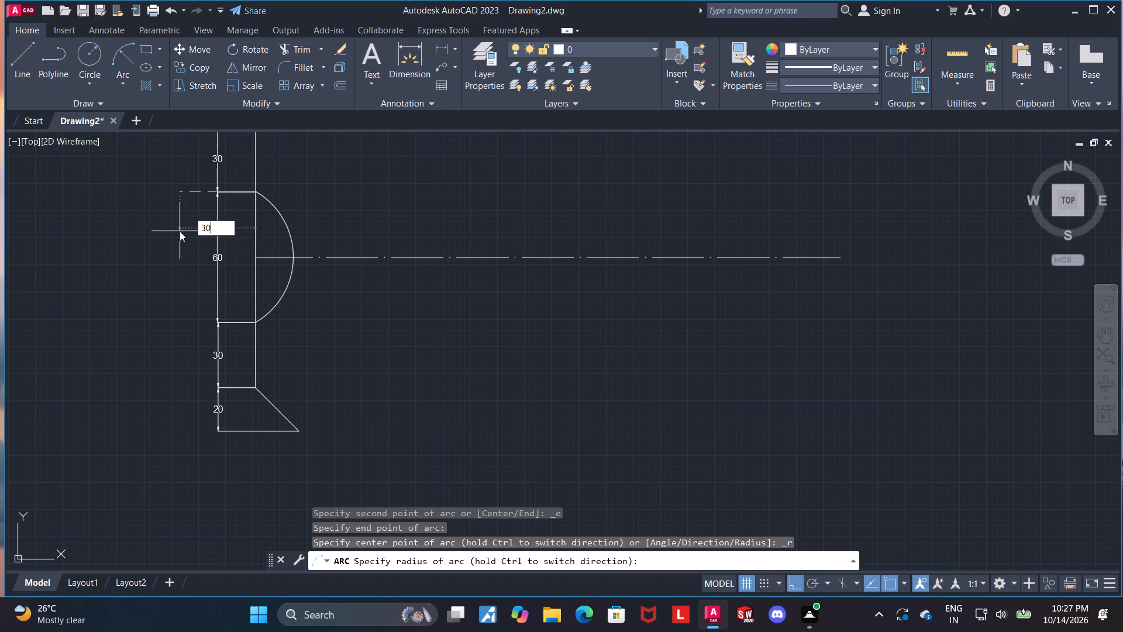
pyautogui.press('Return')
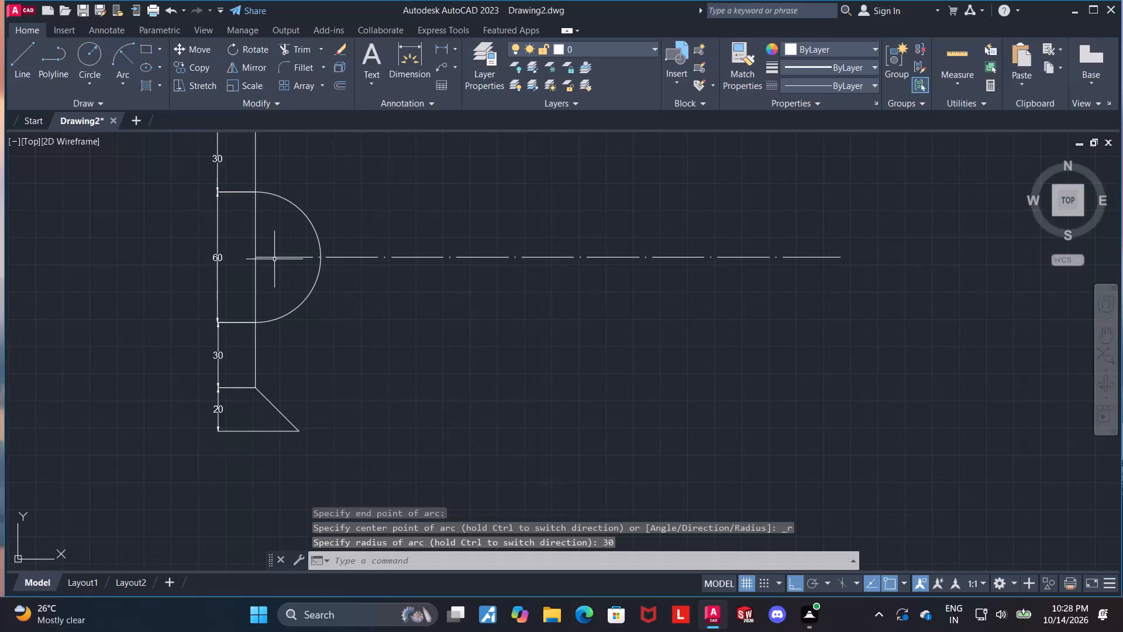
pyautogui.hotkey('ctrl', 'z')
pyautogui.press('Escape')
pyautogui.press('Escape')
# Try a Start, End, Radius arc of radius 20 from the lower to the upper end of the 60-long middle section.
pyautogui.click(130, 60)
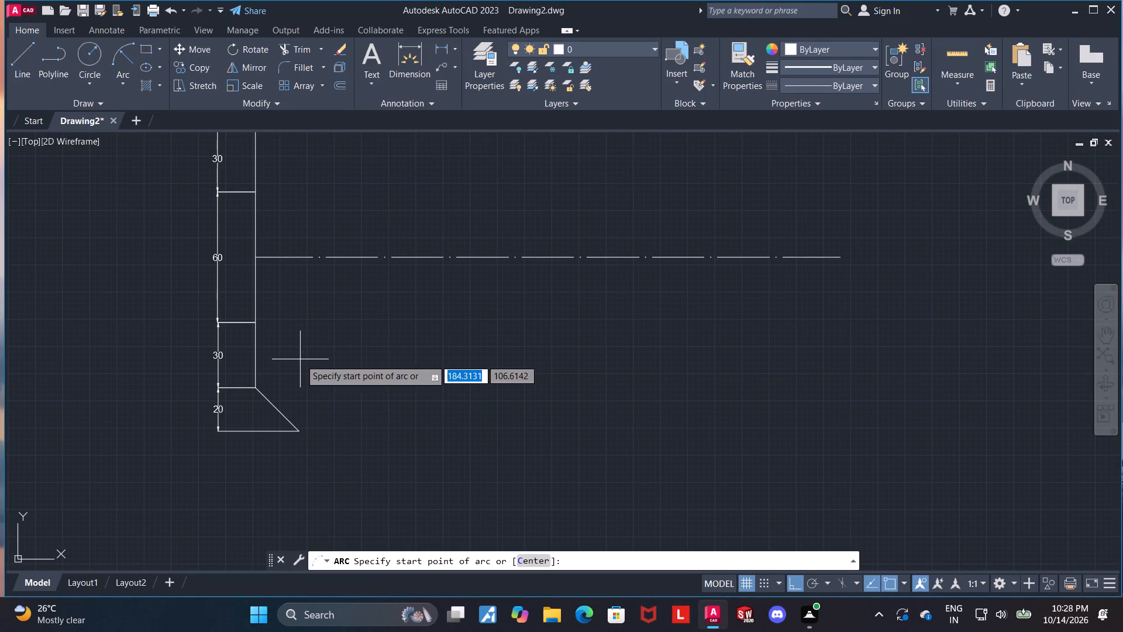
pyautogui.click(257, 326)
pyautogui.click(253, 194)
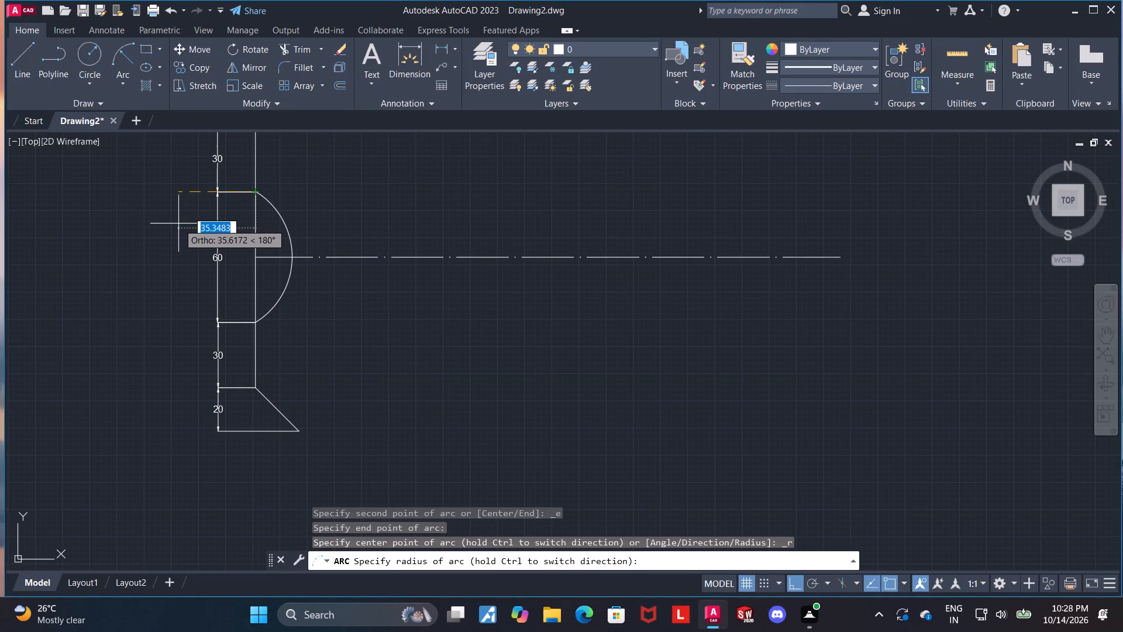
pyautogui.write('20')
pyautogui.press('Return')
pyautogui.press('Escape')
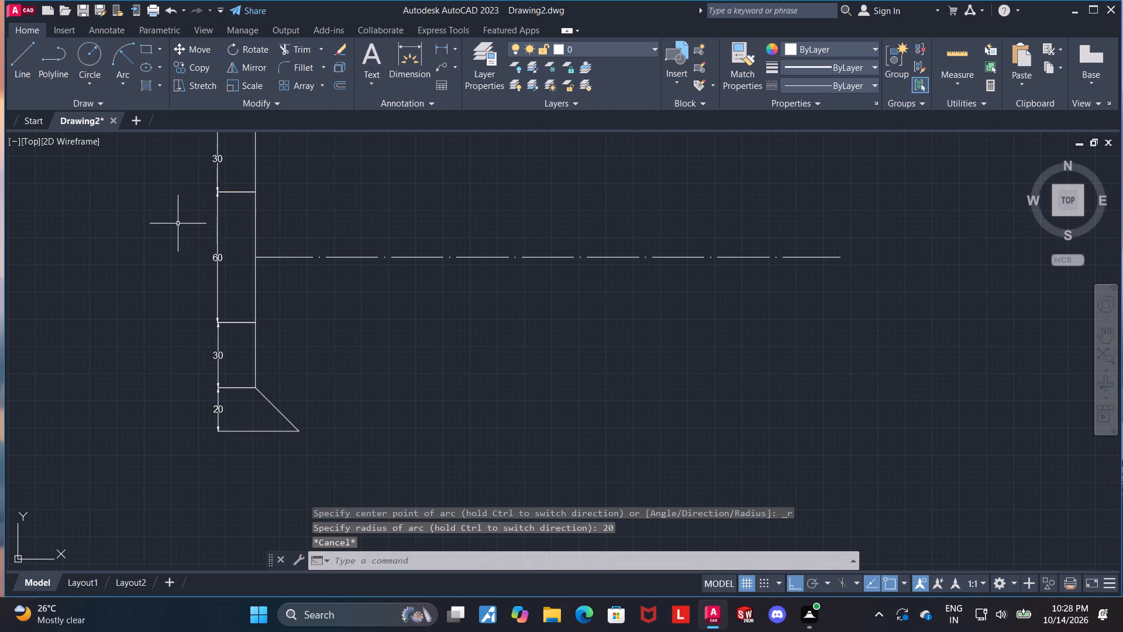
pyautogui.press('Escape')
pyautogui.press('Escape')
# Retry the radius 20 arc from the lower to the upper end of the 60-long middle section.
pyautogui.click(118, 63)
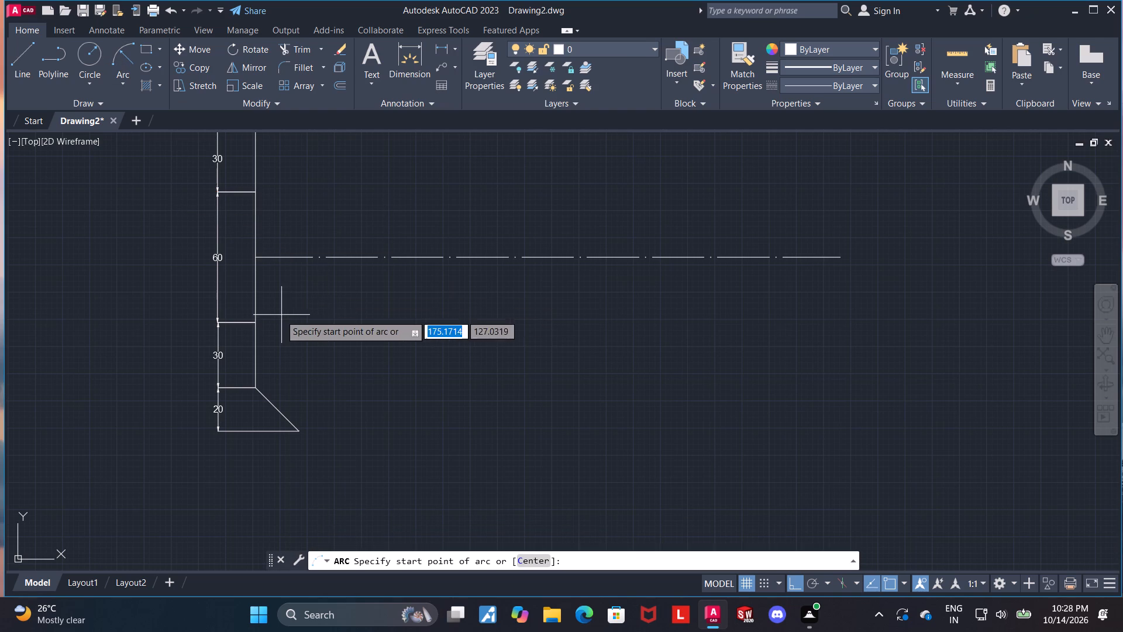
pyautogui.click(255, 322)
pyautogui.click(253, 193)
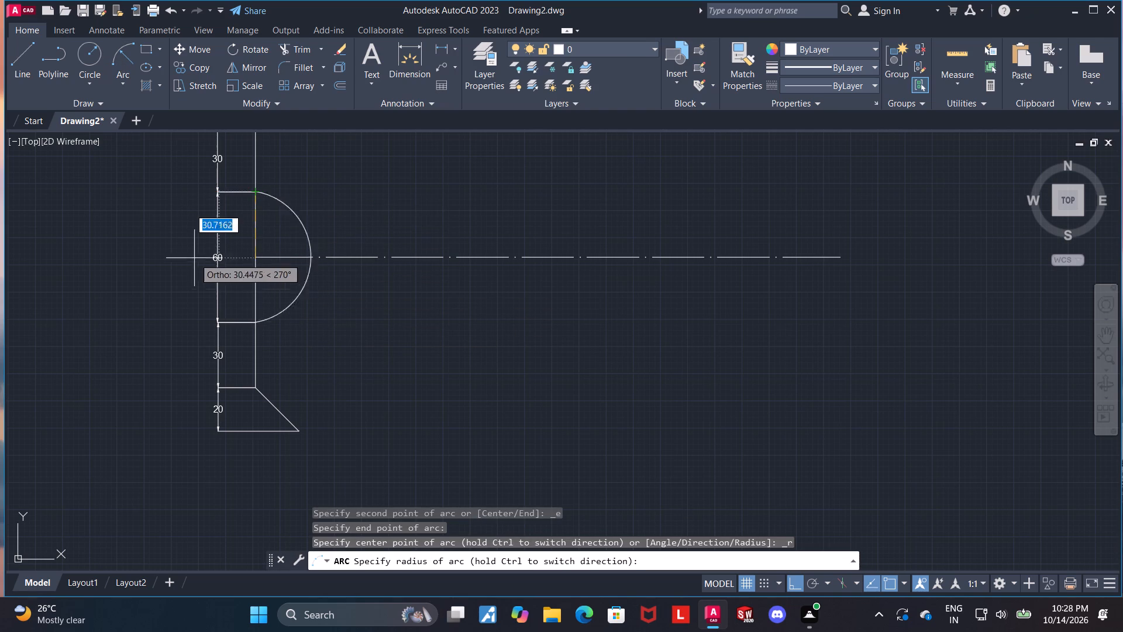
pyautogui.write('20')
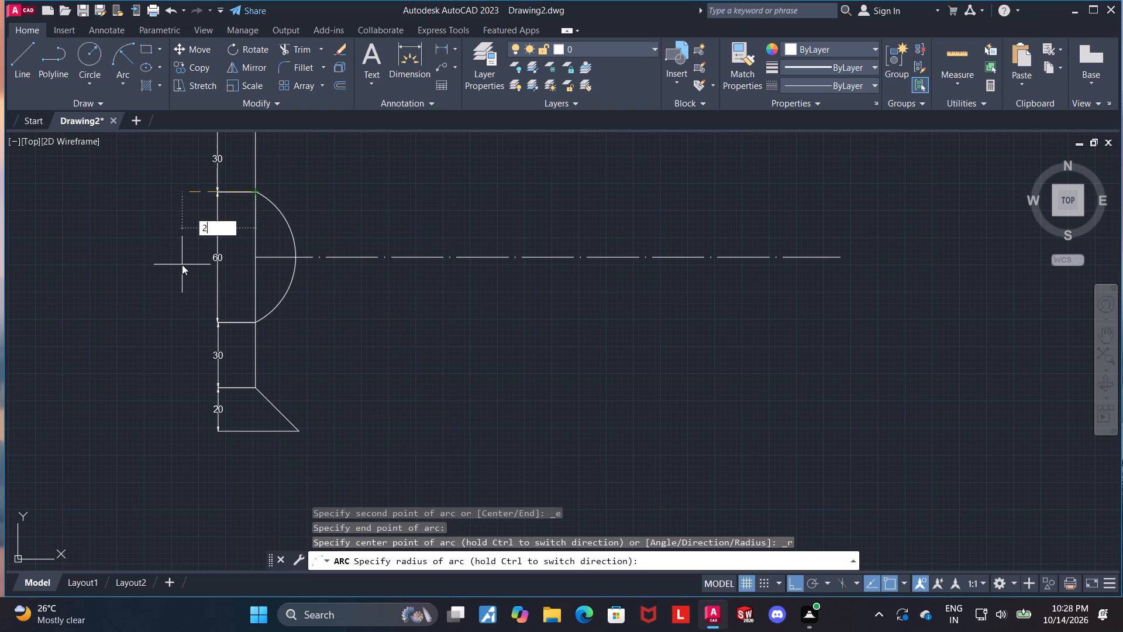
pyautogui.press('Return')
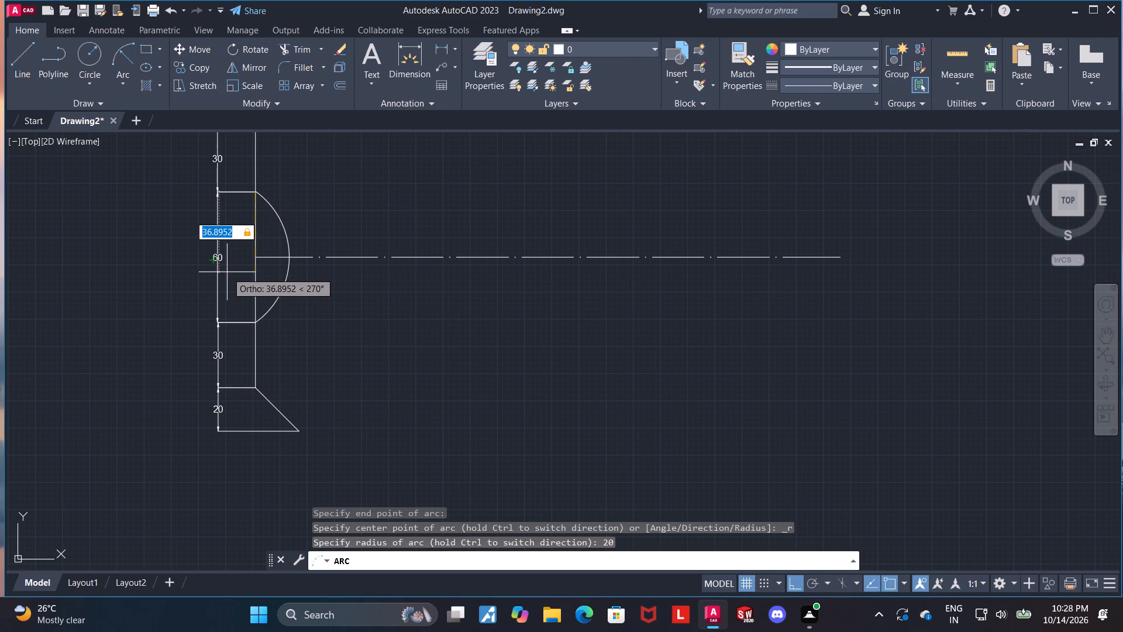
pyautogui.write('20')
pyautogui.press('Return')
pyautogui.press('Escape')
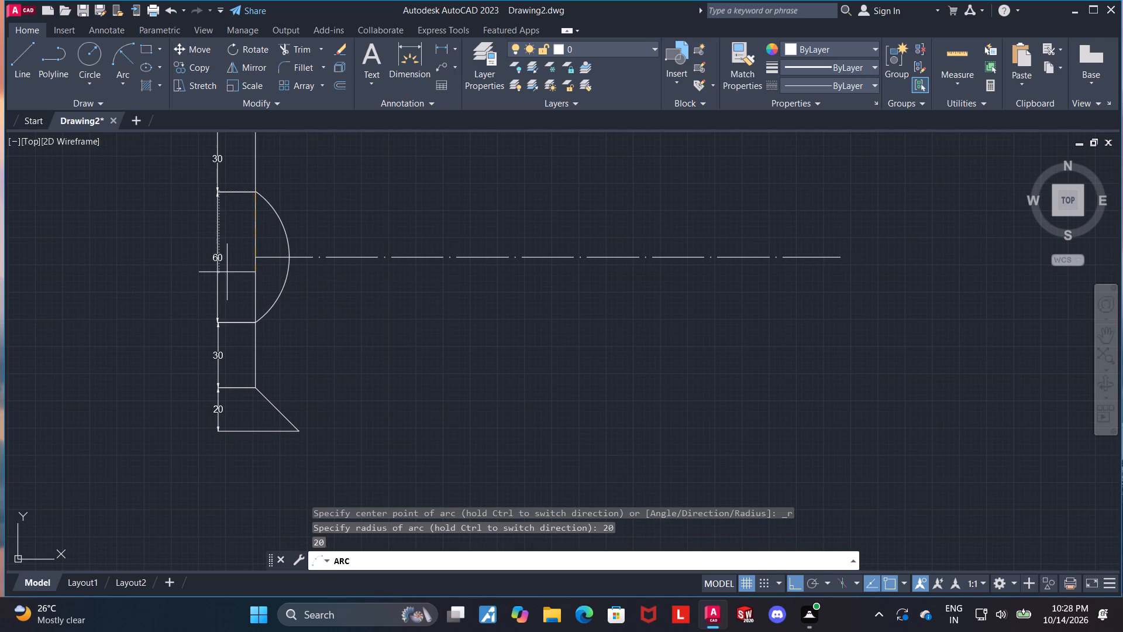
# Draw a Start, End, Radius arc of radius 40 from the lower to the upper end of the 60-long middle section.
pyautogui.scroll(2, 283, 212)
pyautogui.scroll(-1, 255, 218)
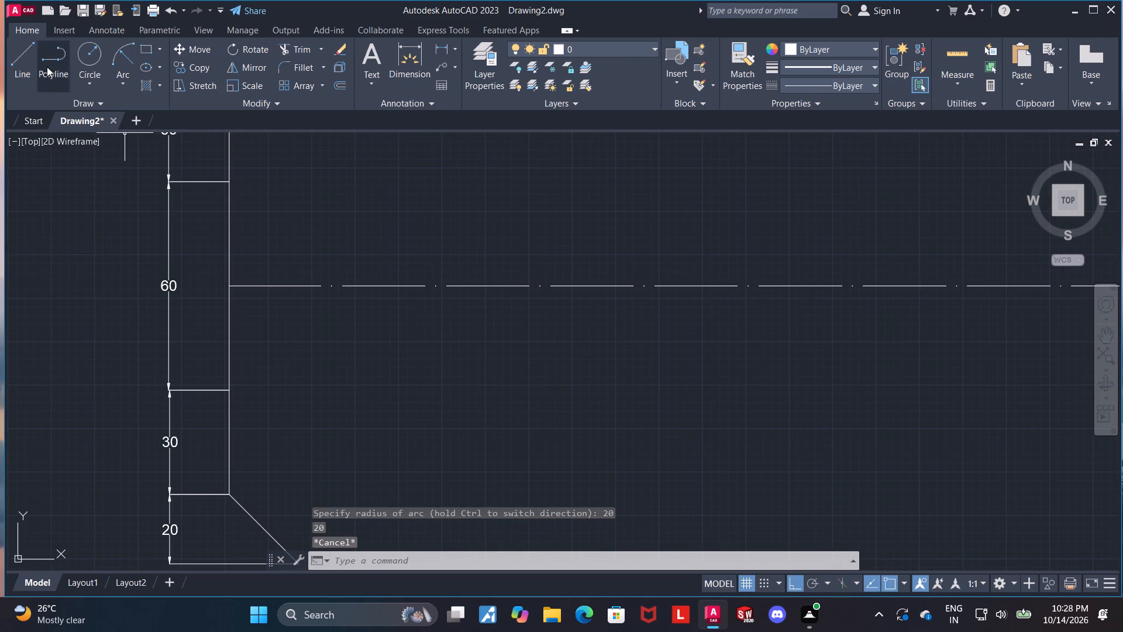
pyautogui.click(128, 56)
pyautogui.scroll(-1, 263, 437)
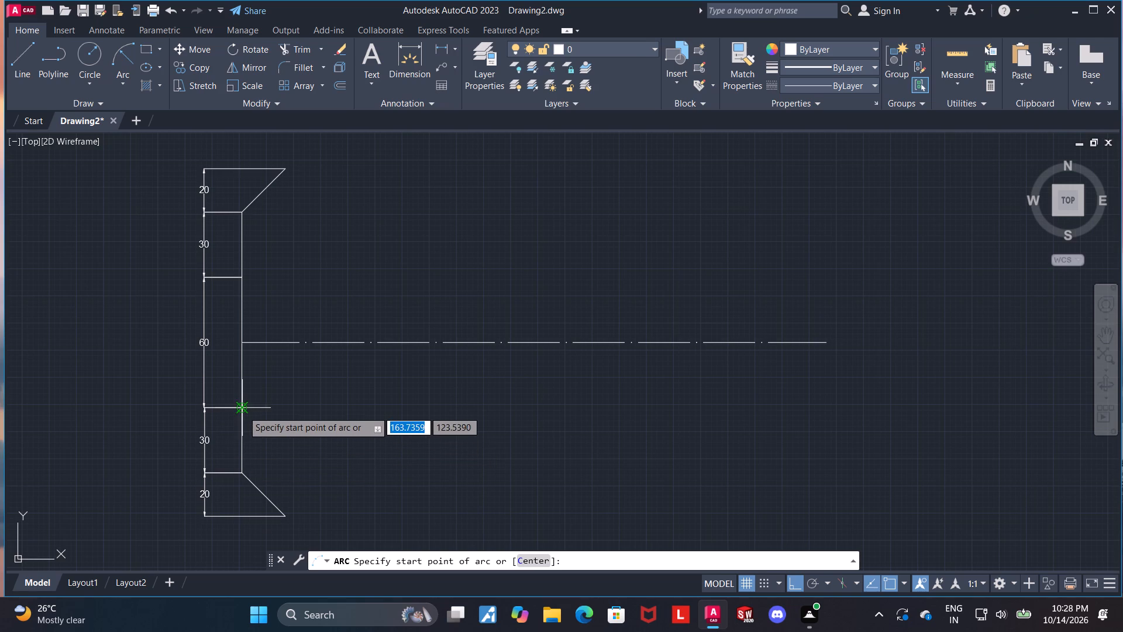
pyautogui.click(242, 410)
pyautogui.click(243, 274)
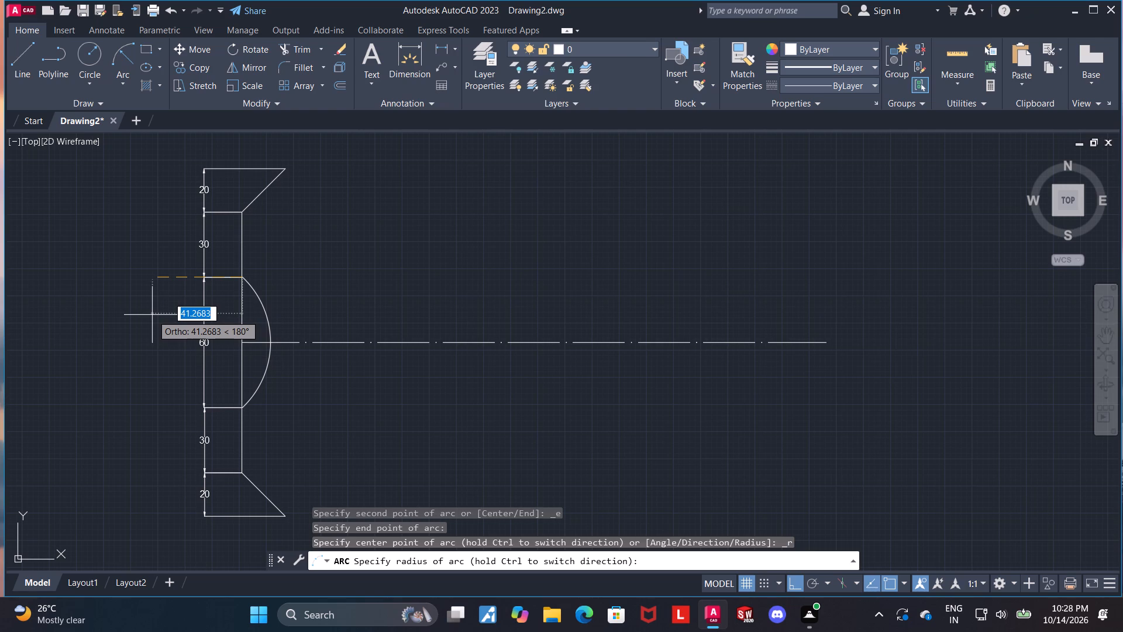
pyautogui.write('40')
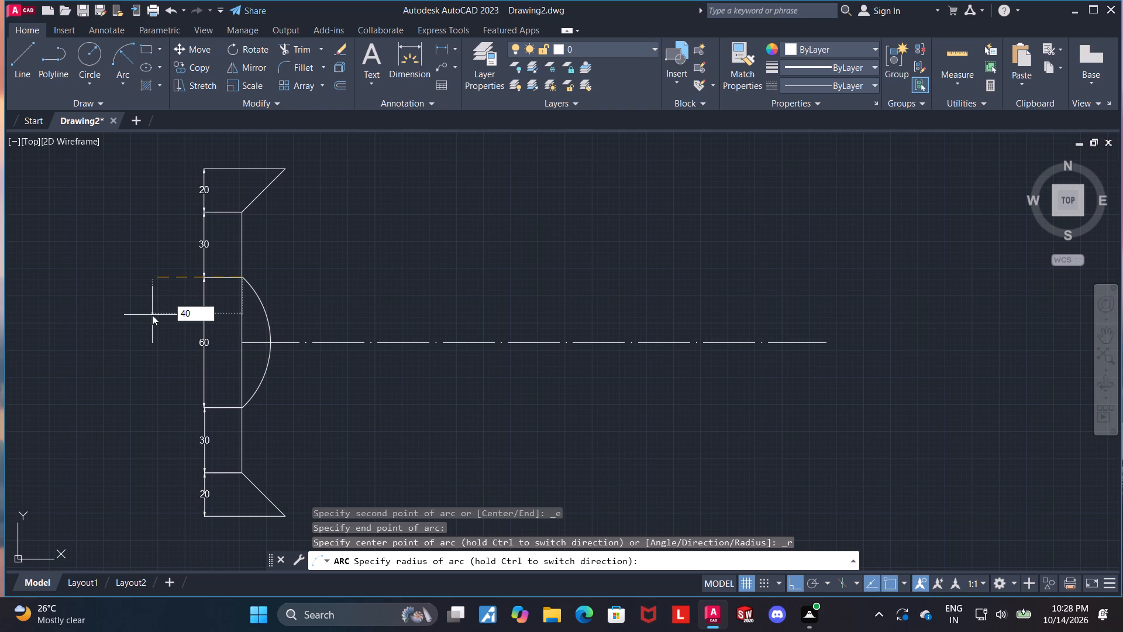
pyautogui.press('Return')
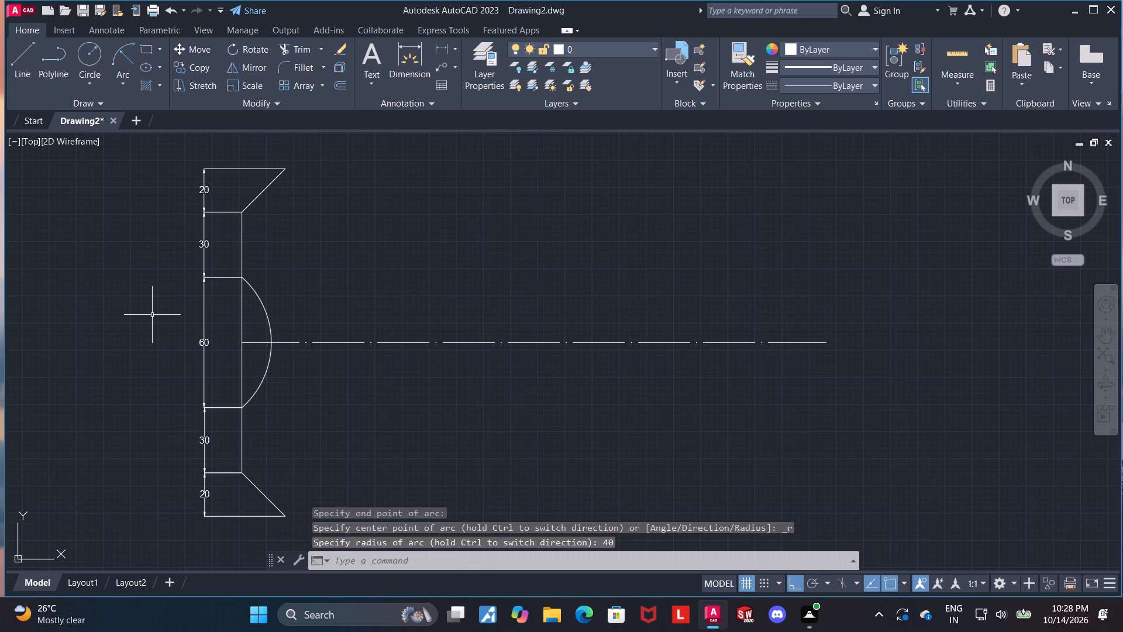
pyautogui.press('Escape')
pyautogui.press('Escape')
# Trim away both halves of the straight 60-long line spanned by the radius 40 arc.
pyautogui.click(306, 51)
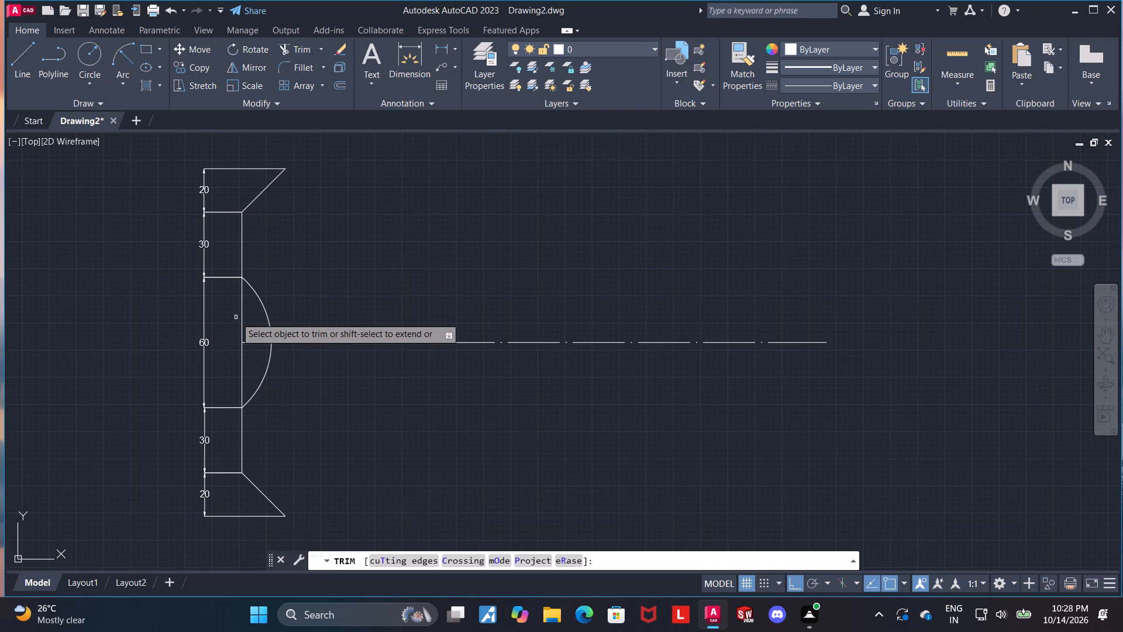
pyautogui.moveTo(246, 318); pyautogui.dragTo(201, 300)
pyautogui.moveTo(248, 360); pyautogui.dragTo(220, 353)
pyautogui.scroll(-1, 283, 376)
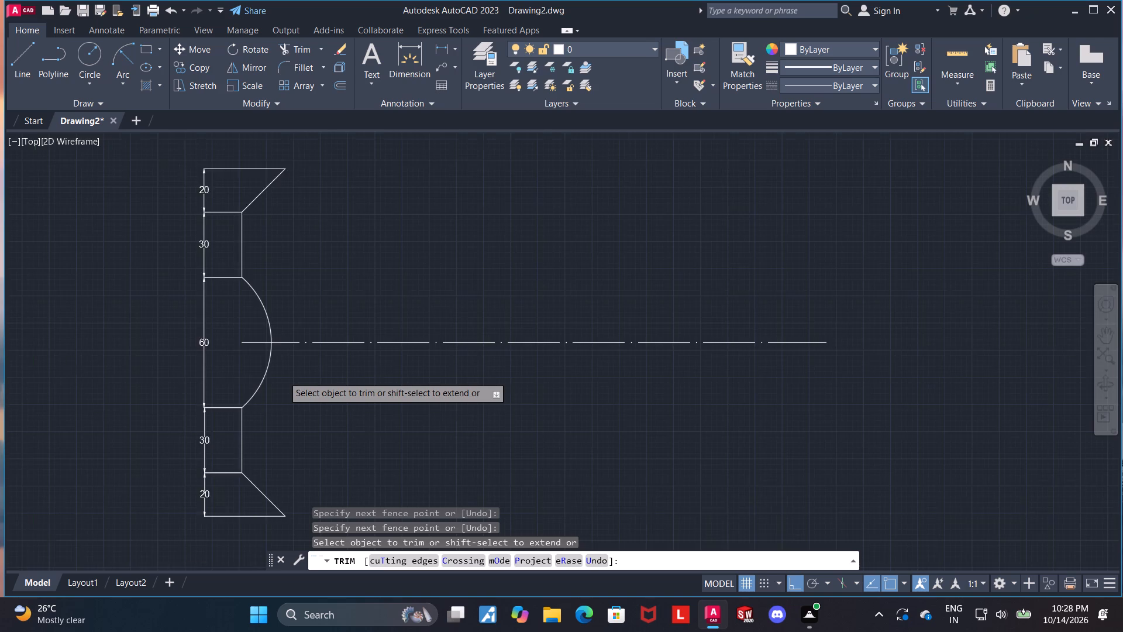
pyautogui.scroll(1, 296, 373)
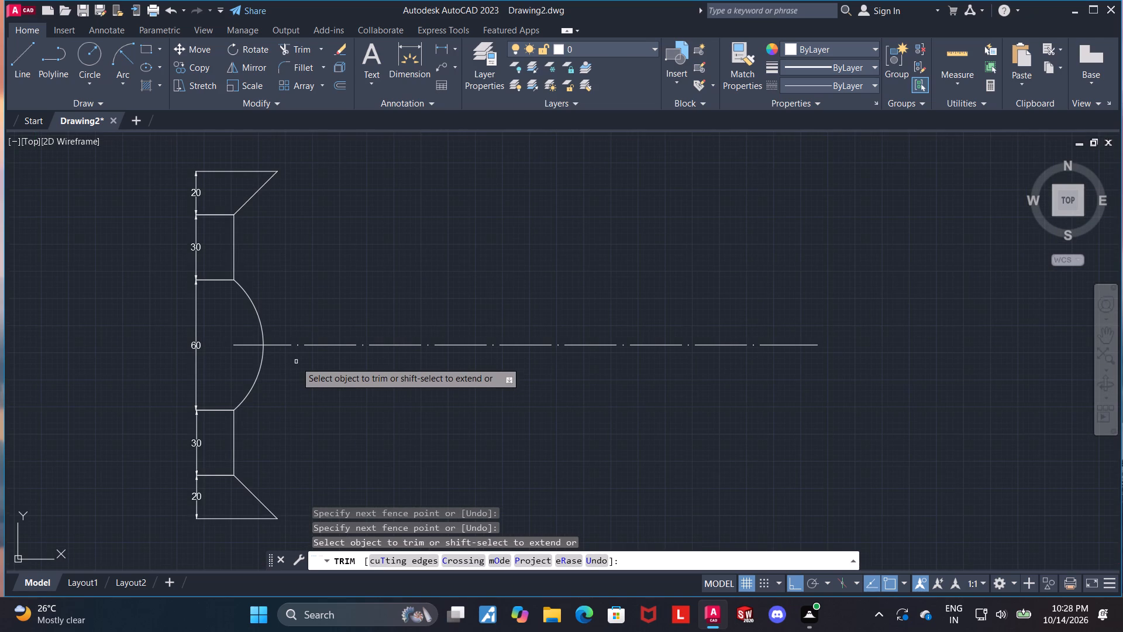
pyautogui.scroll(-2, 296, 362)
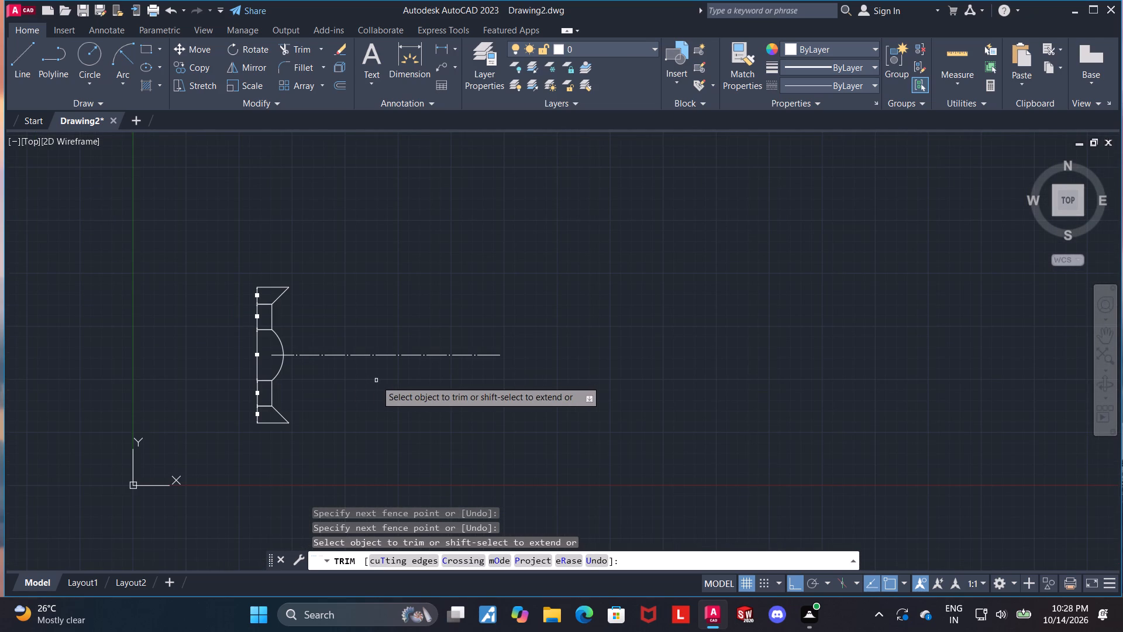
pyautogui.scroll(1, 401, 352)
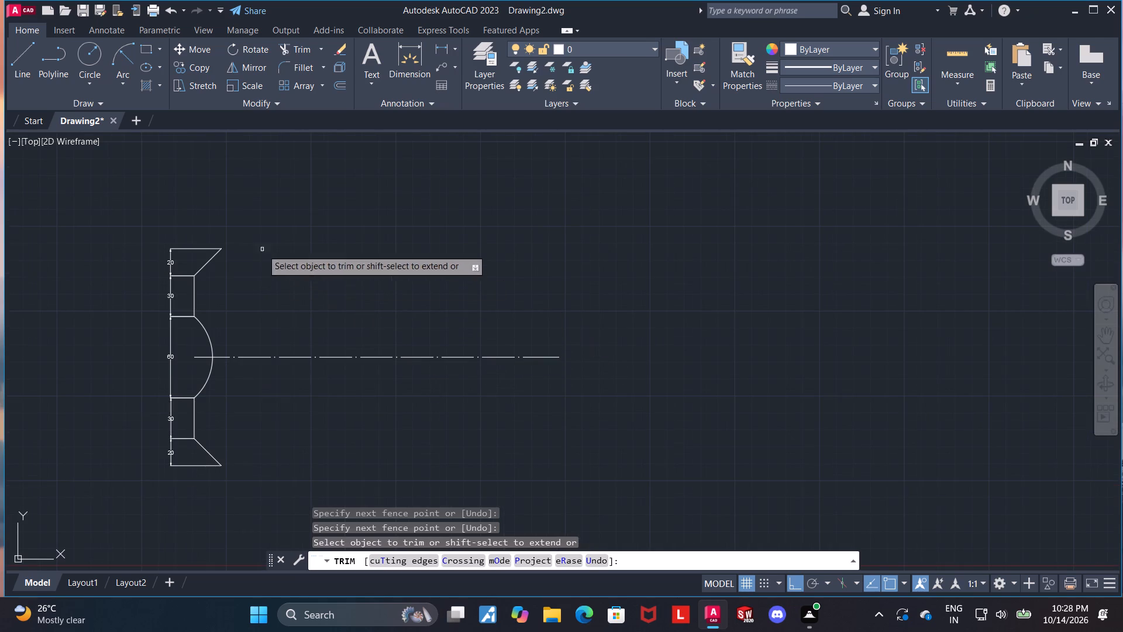
pyautogui.press('Escape')
pyautogui.press('Escape')
# Draw three consecutive horizontal lines of 20, 70 and 20 rightward from the outer end of the upper diagonal.
pyautogui.click(32, 47)
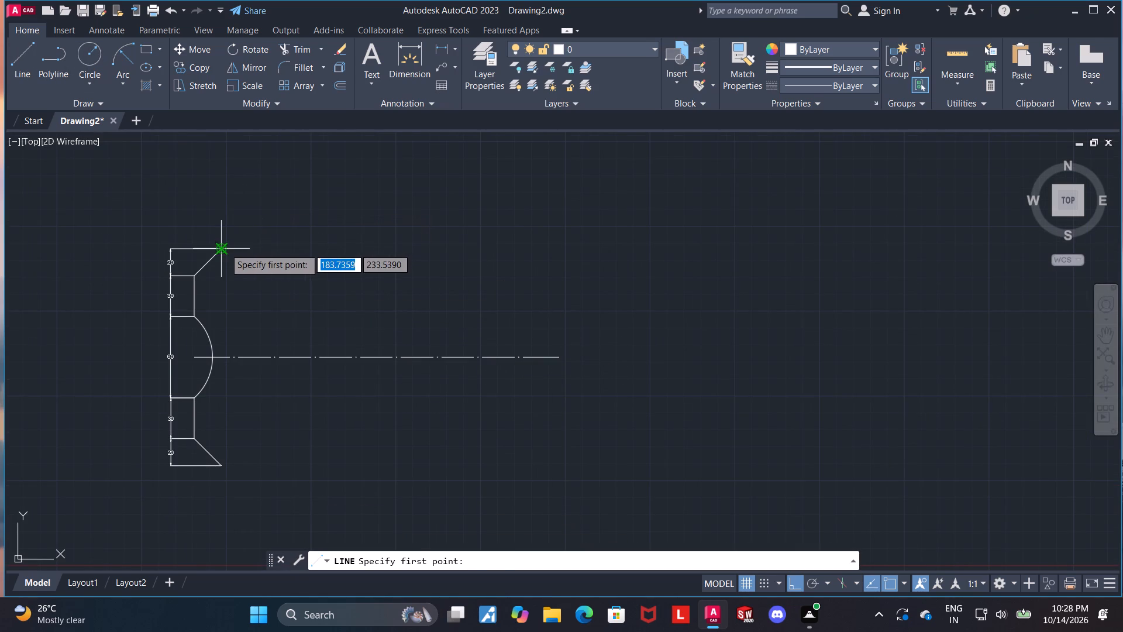
pyautogui.click(225, 248)
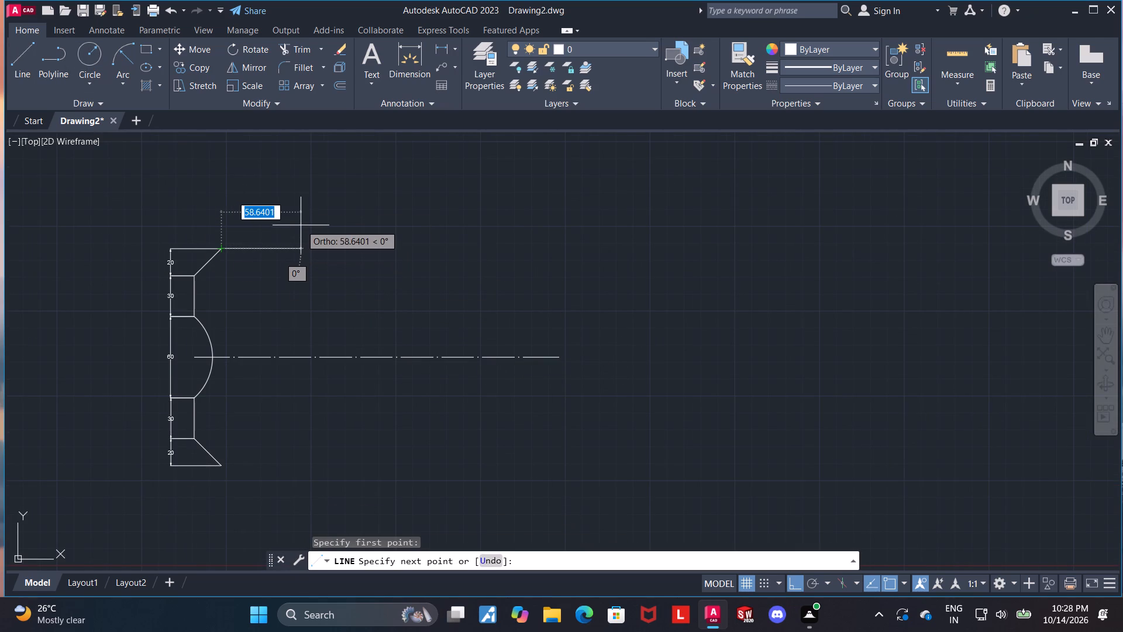
pyautogui.write('20')
pyautogui.press('Return')
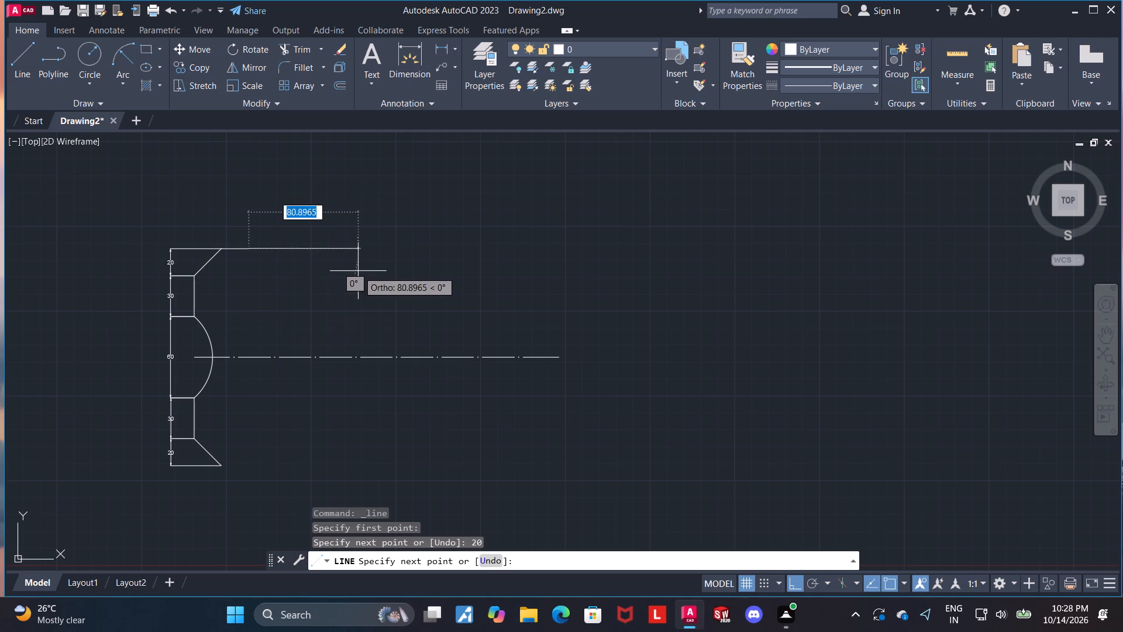
pyautogui.write('70')
pyautogui.press('Return')
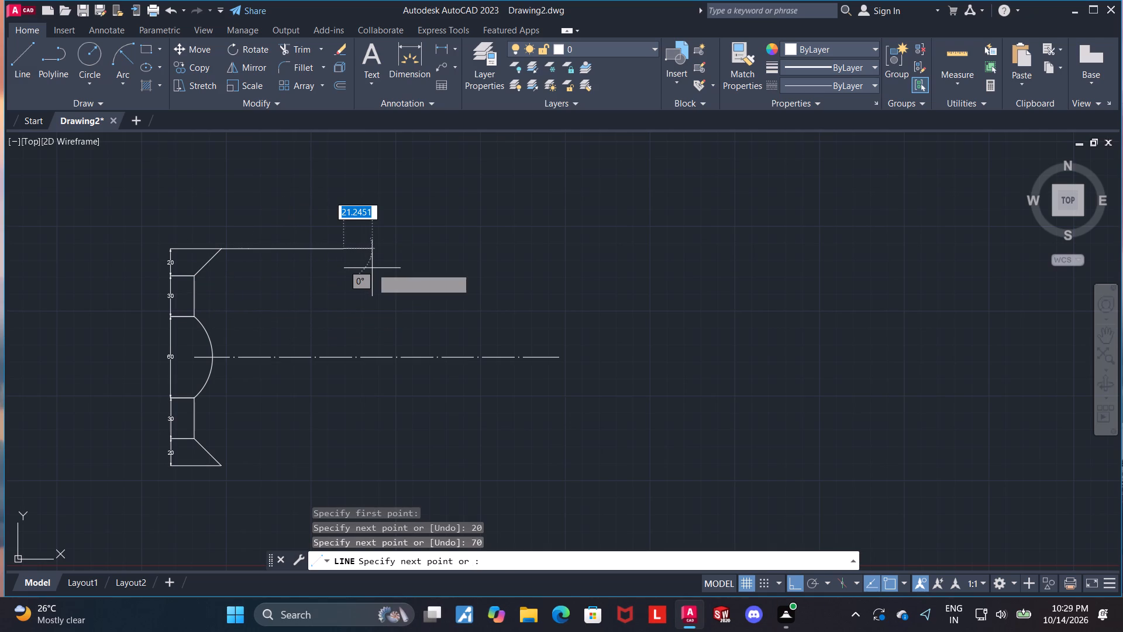
pyautogui.write('20')
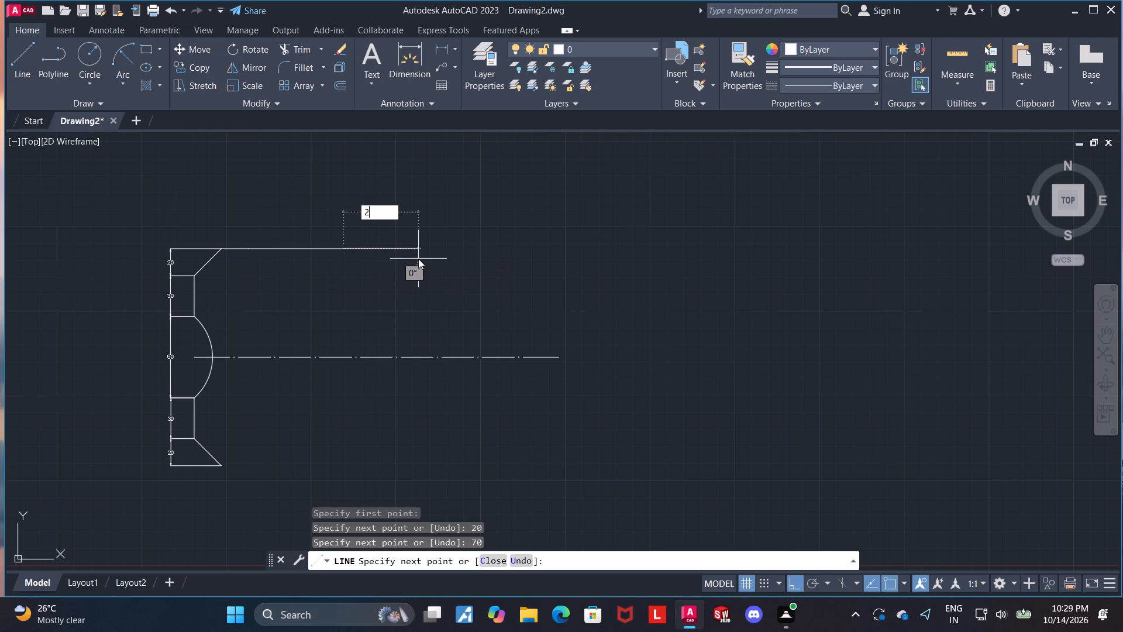
pyautogui.press('Return')
pyautogui.press('Escape')
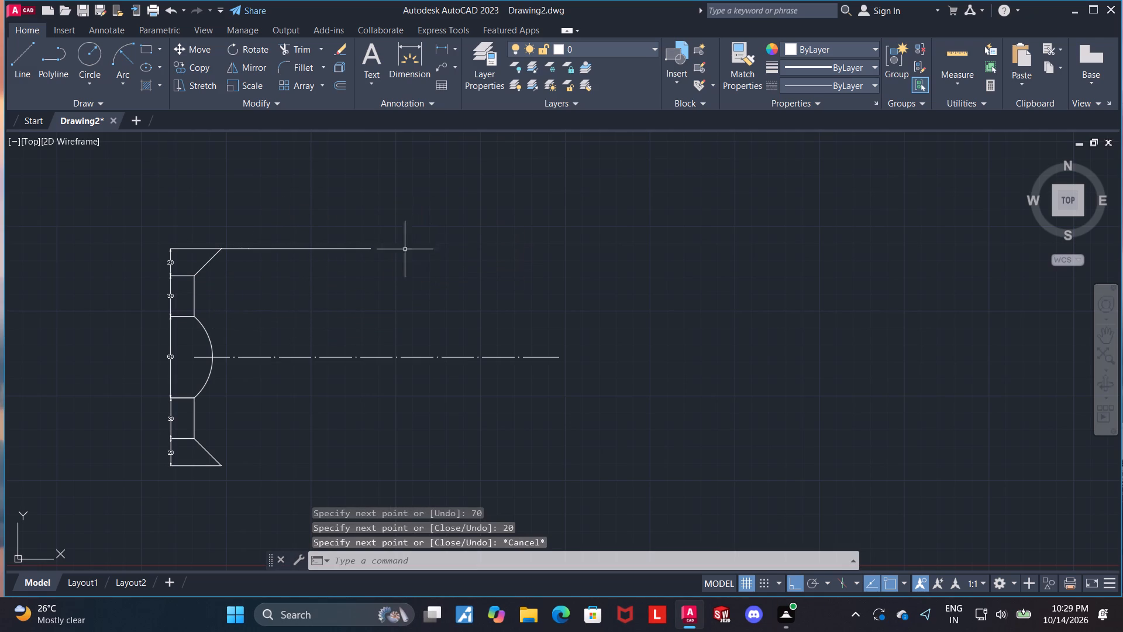
pyautogui.press('Escape')
# Draw a downward-bulging Start, End, Radius arc of radius 50 between the ends of the 70-long top segment.
pyautogui.click(305, 249)
pyautogui.scroll(-1, 301, 274)
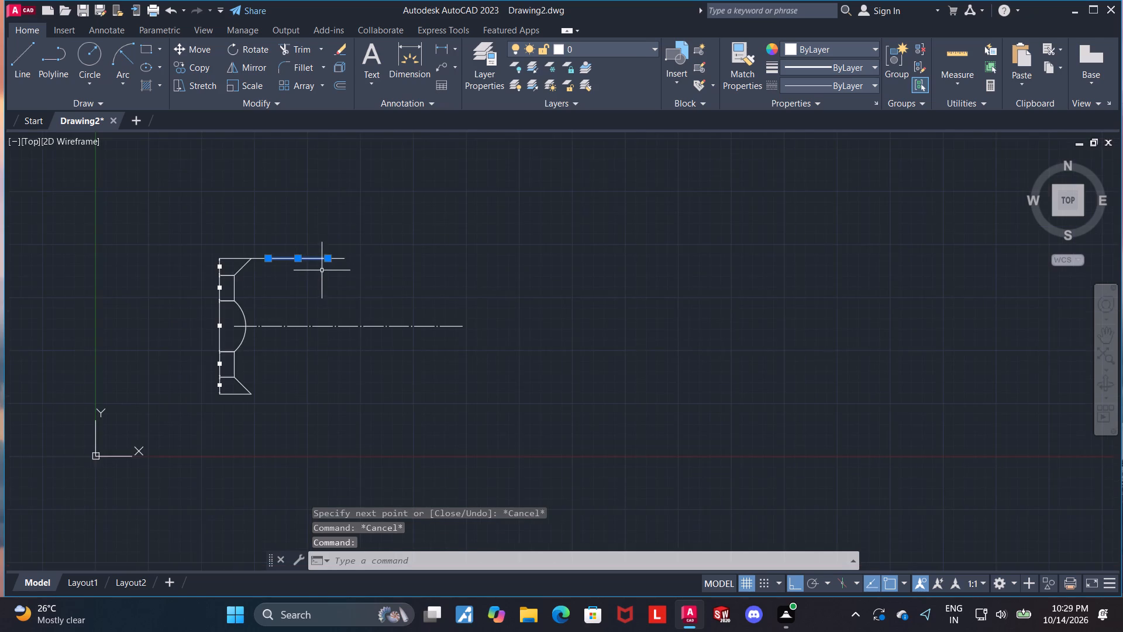
pyautogui.scroll(2, 319, 273)
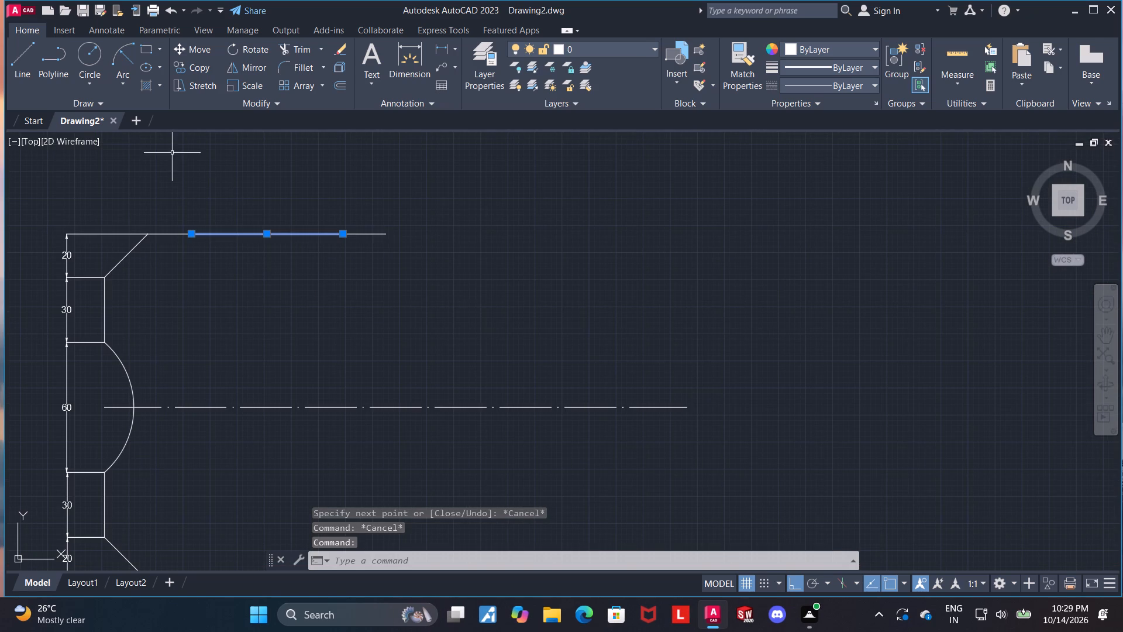
pyautogui.click(122, 59)
pyautogui.click(188, 233)
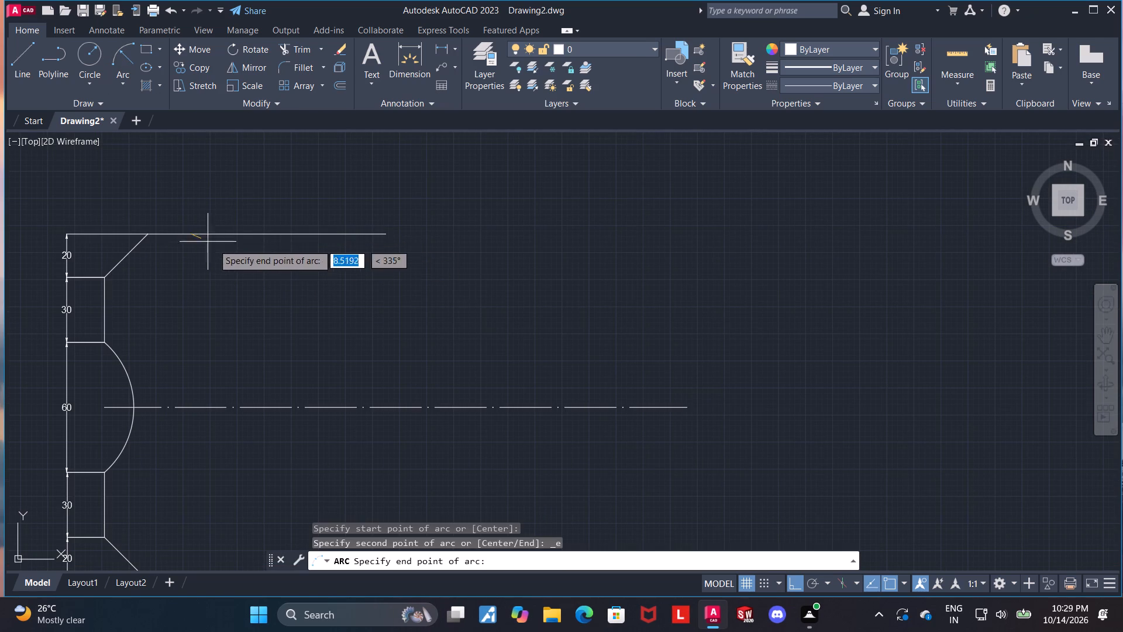
pyautogui.click(338, 233)
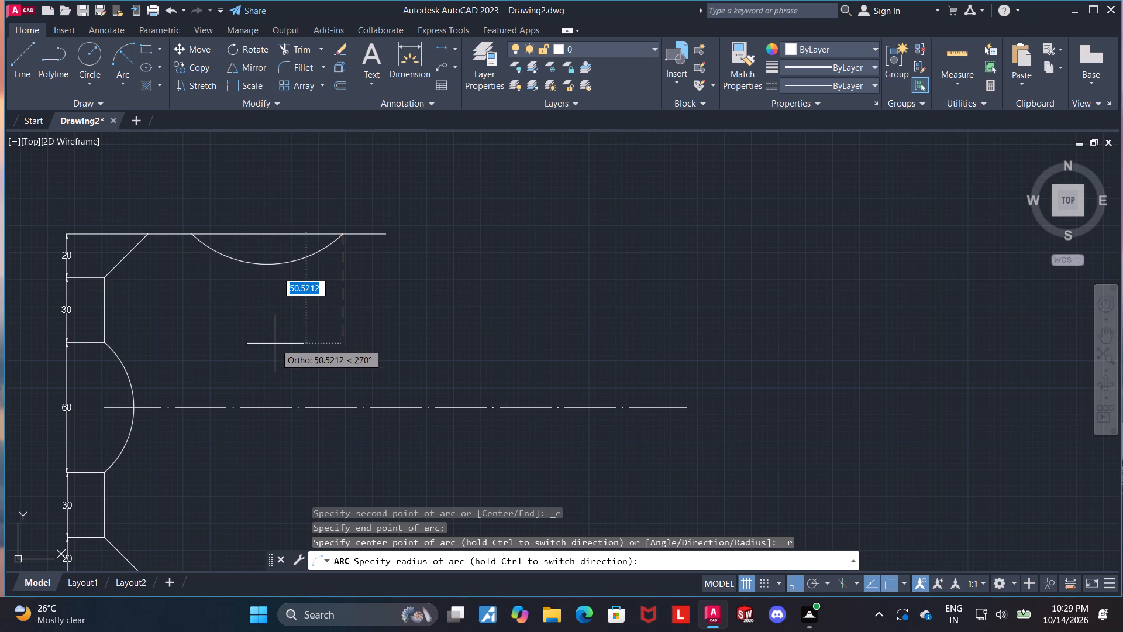
pyautogui.write('50')
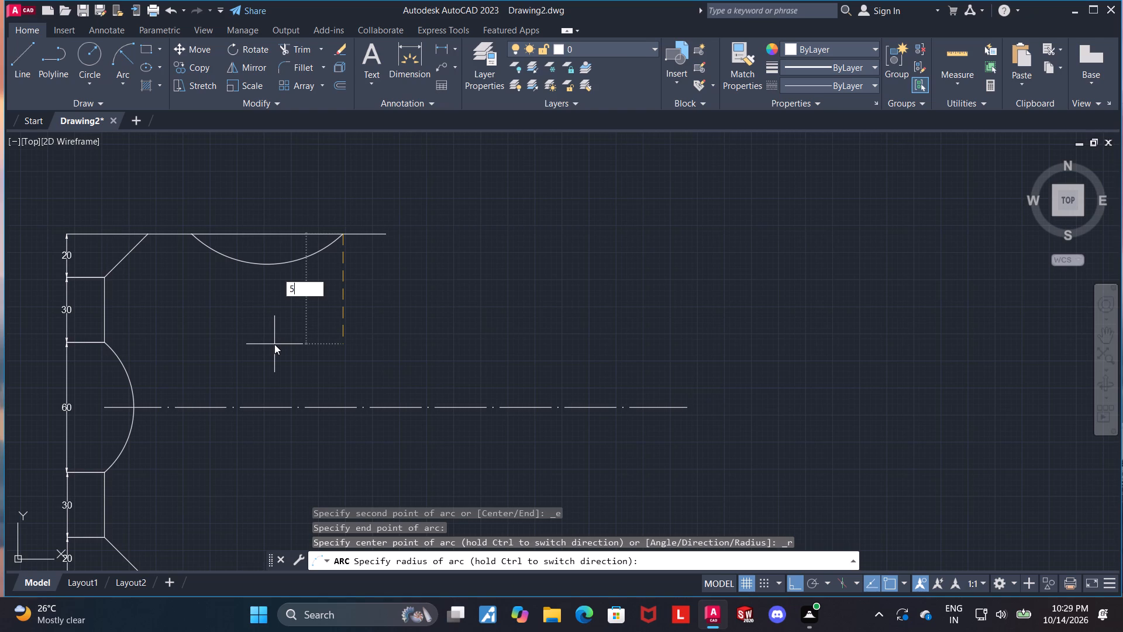
pyautogui.press('Return')
pyautogui.press('Escape')
pyautogui.press('Escape')
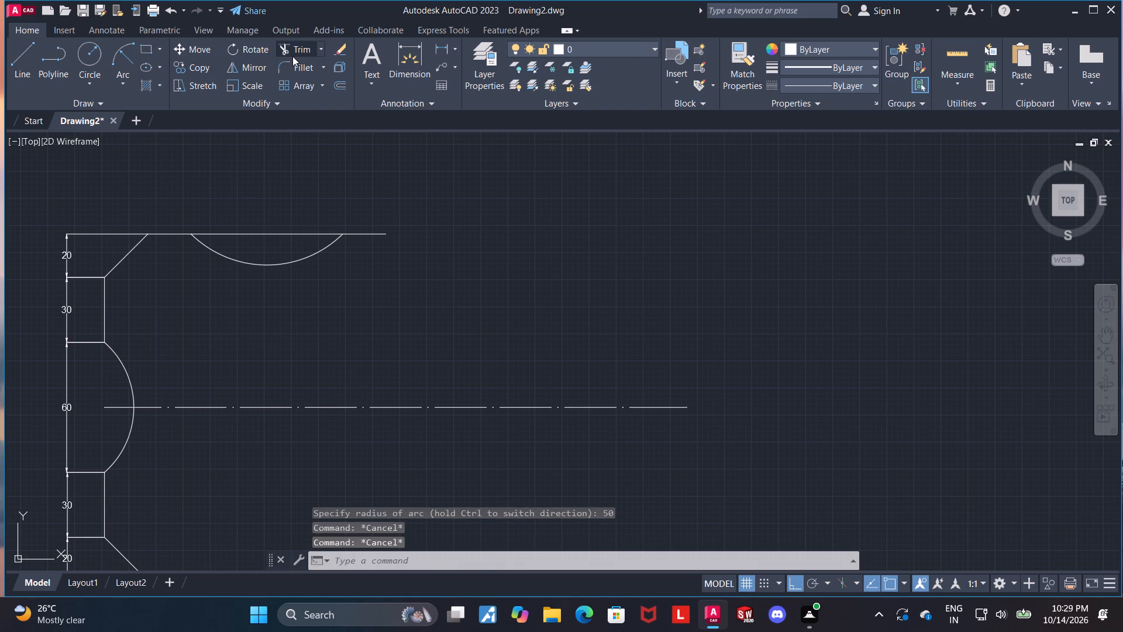
# Trim away the straight 70-long top segment spanned by the radius 50 arc.
pyautogui.click(292, 56)
pyautogui.moveTo(259, 248); pyautogui.dragTo(259, 229)
pyautogui.scroll(-1, 362, 269)
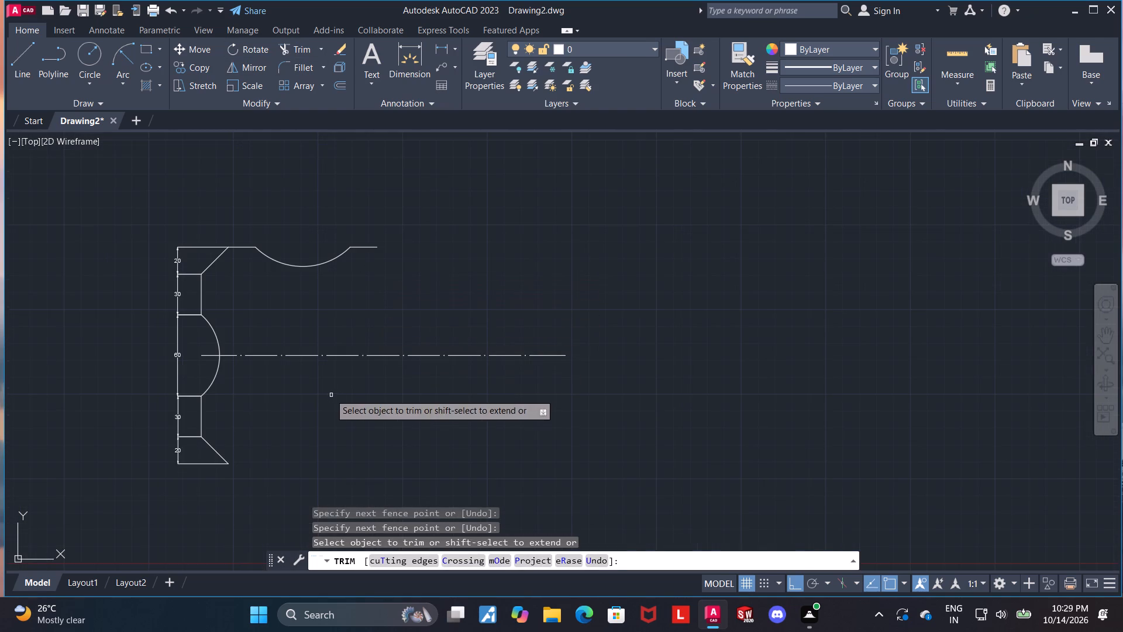
pyautogui.scroll(1, 283, 406)
pyautogui.scroll(-1, 318, 400)
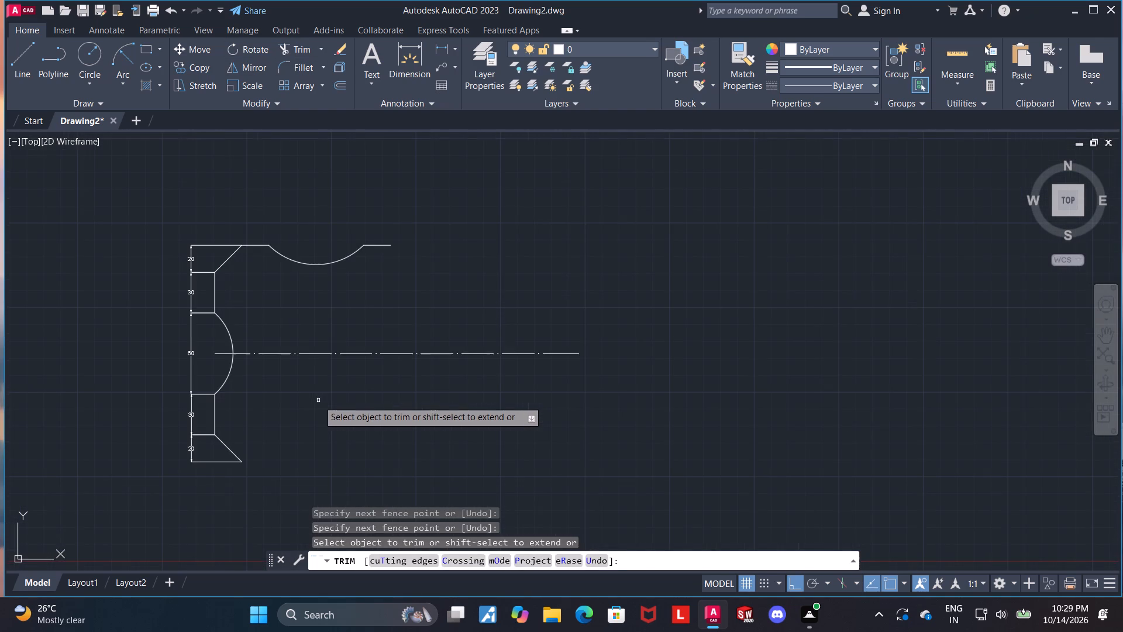
pyautogui.scroll(1, 305, 355)
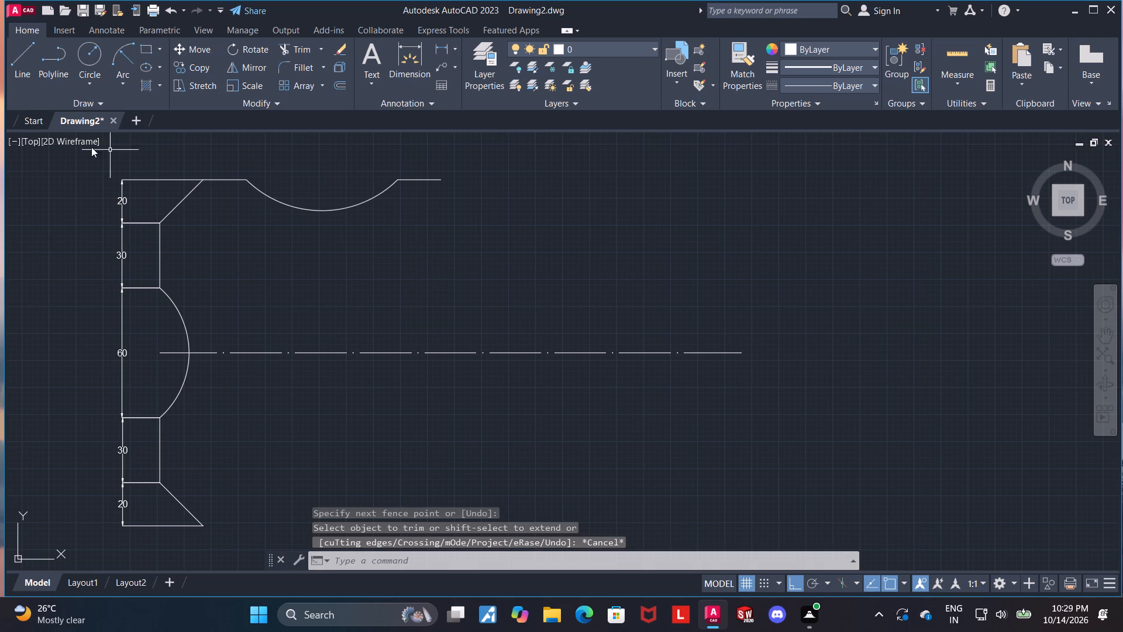
pyautogui.press('Escape')
# From the top edge's right end, draw lines 20 right and 20 down, then with Ortho off close diagonally to the start.
pyautogui.click(27, 68)
pyautogui.click(441, 181)
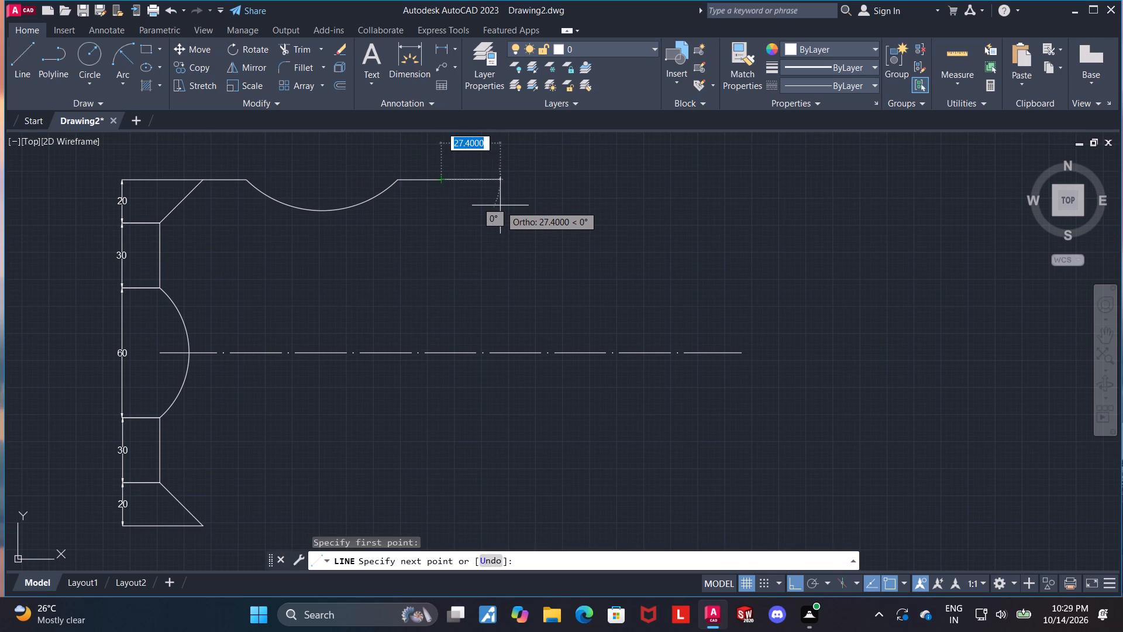
pyautogui.write('20')
pyautogui.press('Return')
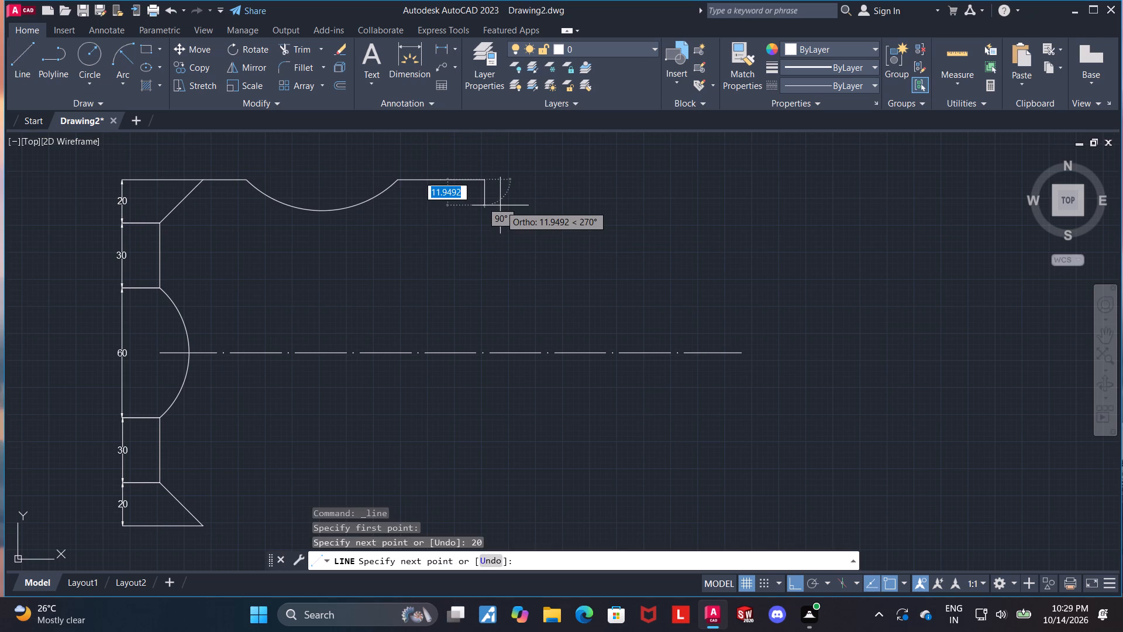
pyautogui.write('20')
pyautogui.press('Return')
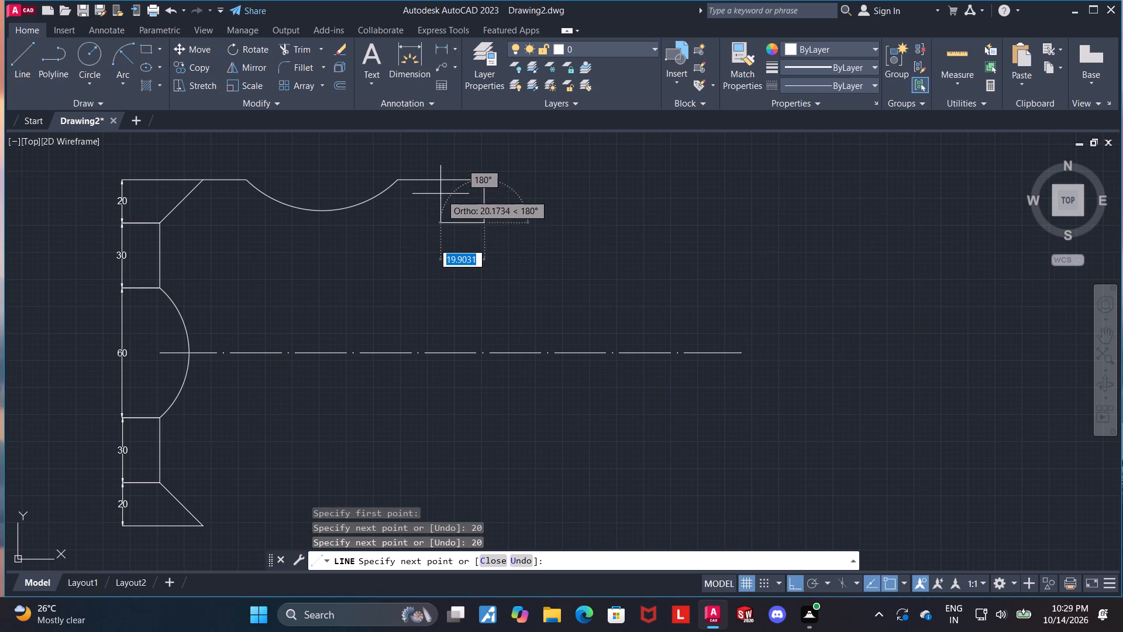
pyautogui.press('F8')
pyautogui.click(442, 181)
pyautogui.press('Escape')
pyautogui.press('Escape')
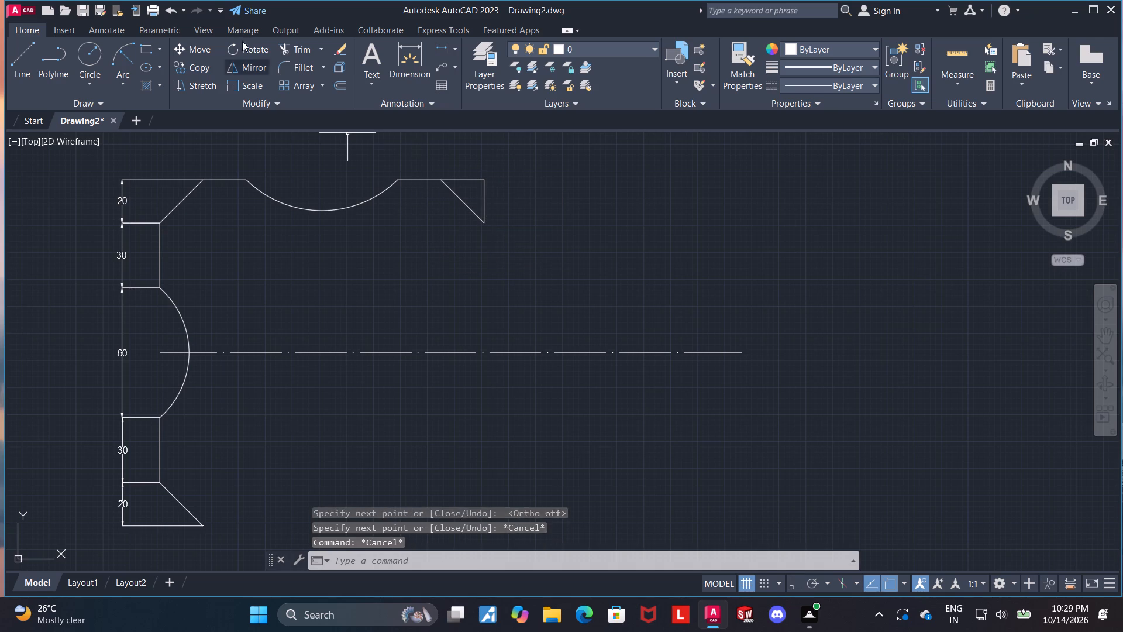
# Trim off the horizontal and vertical 20-long lines at the upper-right corner, leaving only the diagonal.
pyautogui.press('Escape')
pyautogui.click(291, 44)
pyautogui.moveTo(488, 191); pyautogui.dragTo(473, 167)
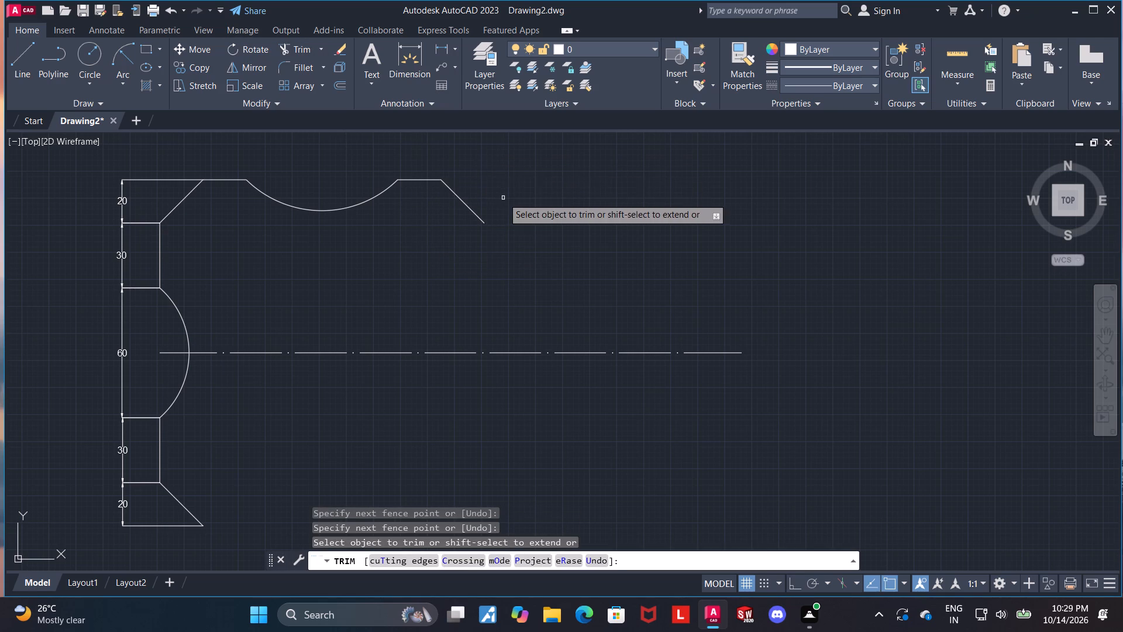
pyautogui.scroll(-1, 498, 195)
pyautogui.scroll(1, 406, 139)
pyautogui.press('Escape')
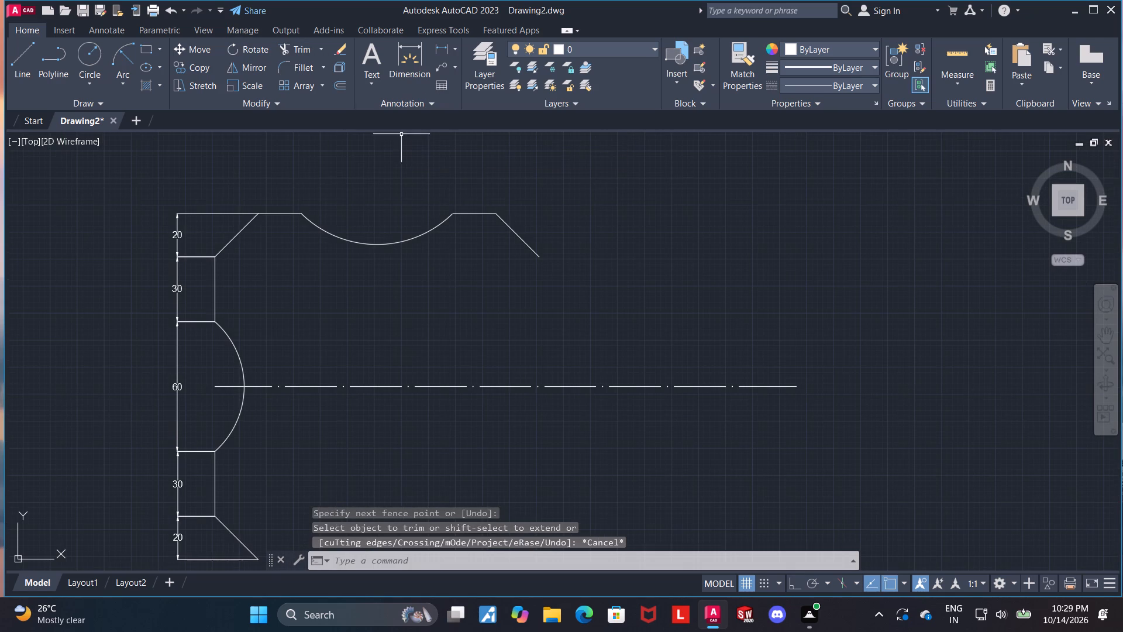
pyautogui.press('Escape')
# Dimension the length of the horizontal top segment between the upper-left diagonal and the radius 50 arc, placing it above the profile.
pyautogui.click(414, 51)
pyautogui.scroll(2, 267, 209)
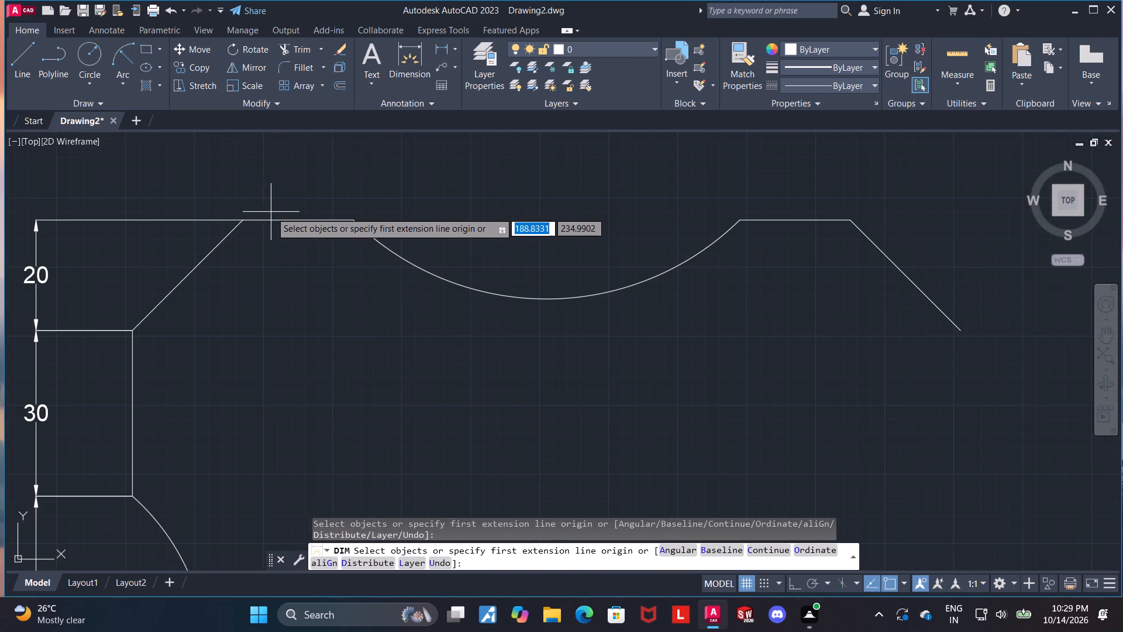
pyautogui.click(256, 221)
pyautogui.scroll(-3, 256, 221)
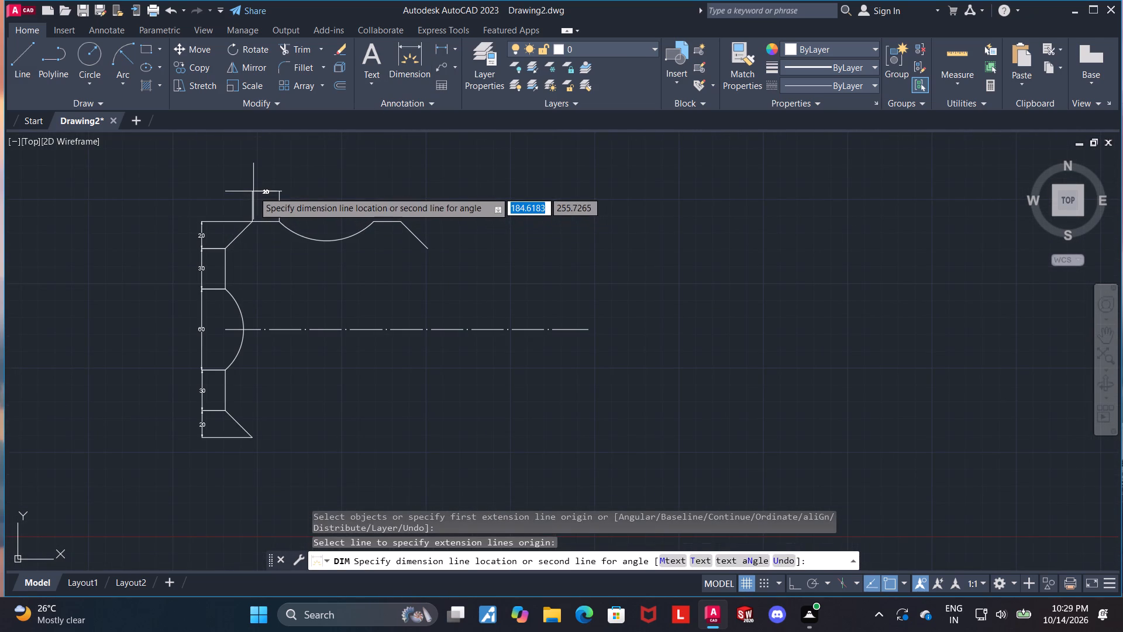
pyautogui.click(253, 191)
pyautogui.press('Escape')
# Dimension the horizontal extent of the upper-left diagonal, placing it above the profile in line with the neighbouring top dimension.
pyautogui.click(397, 56)
pyautogui.scroll(2, 228, 214)
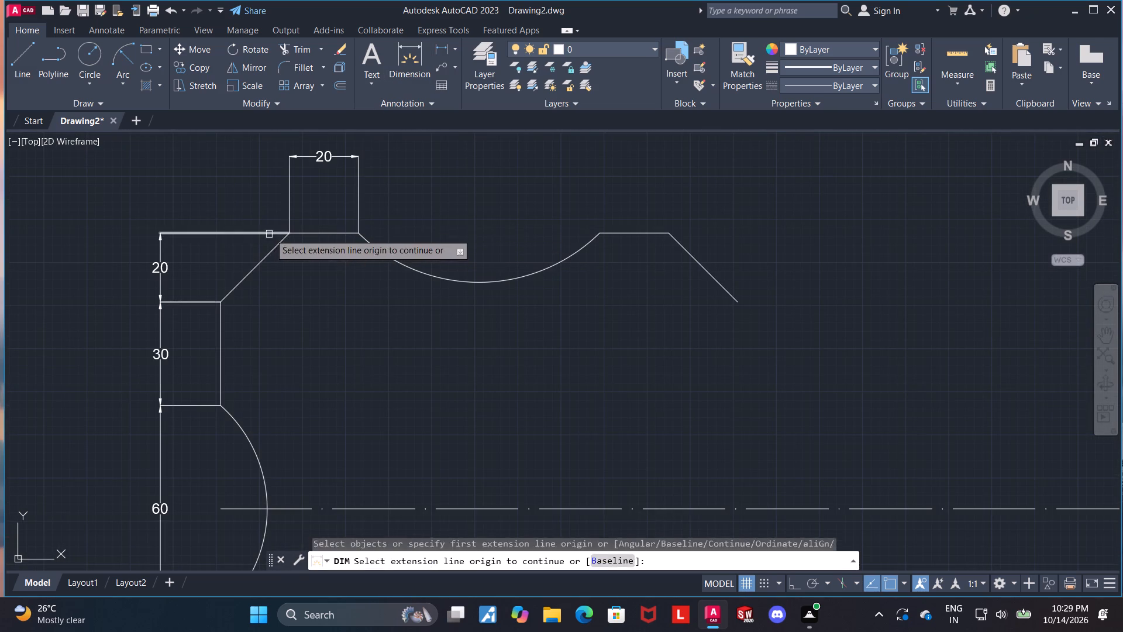
pyautogui.click(290, 232)
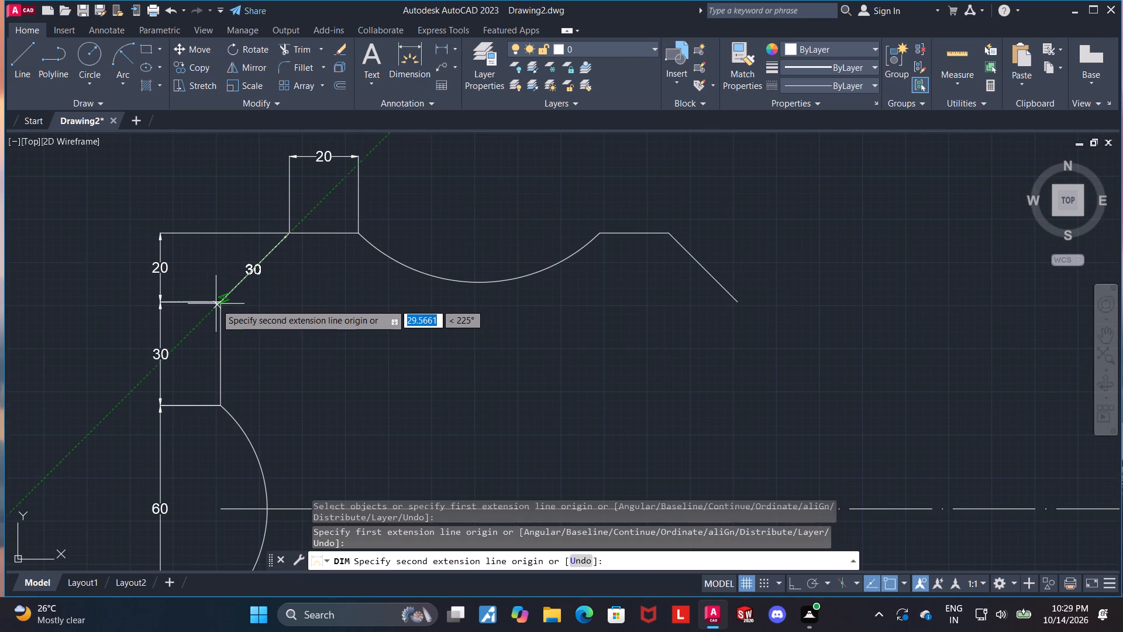
pyautogui.click(221, 301)
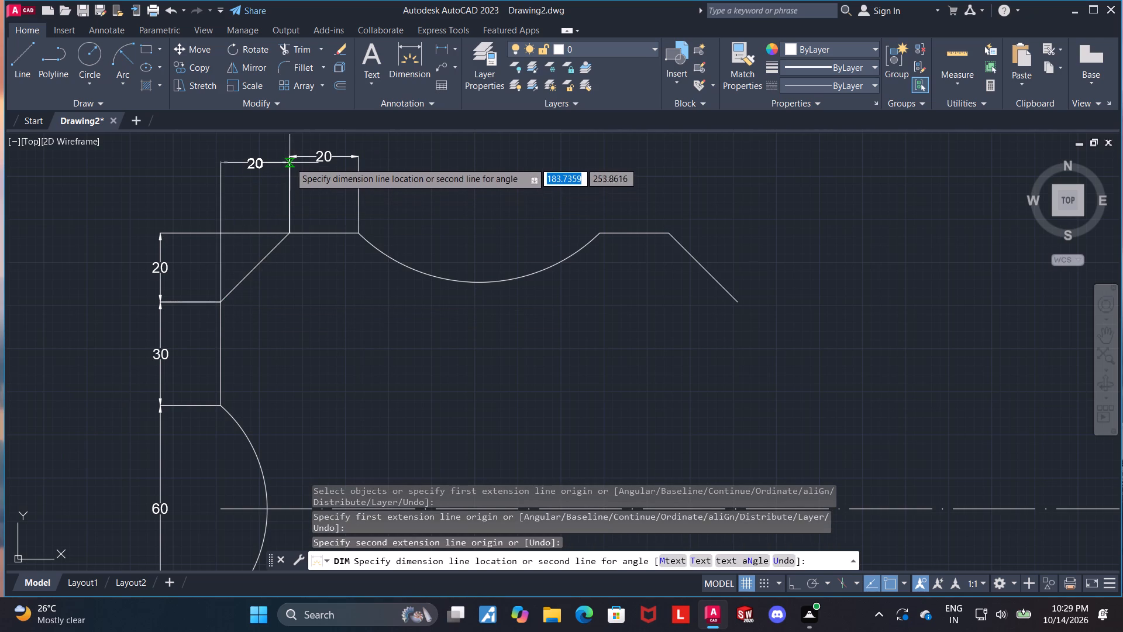
pyautogui.click(290, 157)
pyautogui.press('Escape')
# Dimension the horizontal span between the top arc's endpoints, in line with the other dimensions above the profile.
pyautogui.click(407, 56)
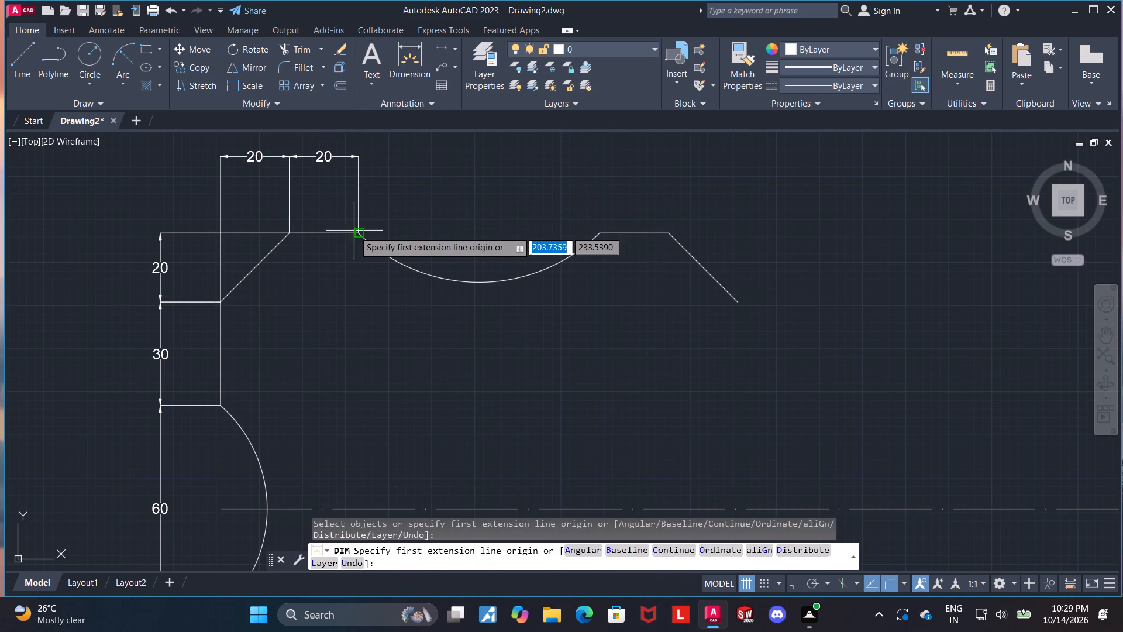
pyautogui.click(357, 232)
pyautogui.click(595, 235)
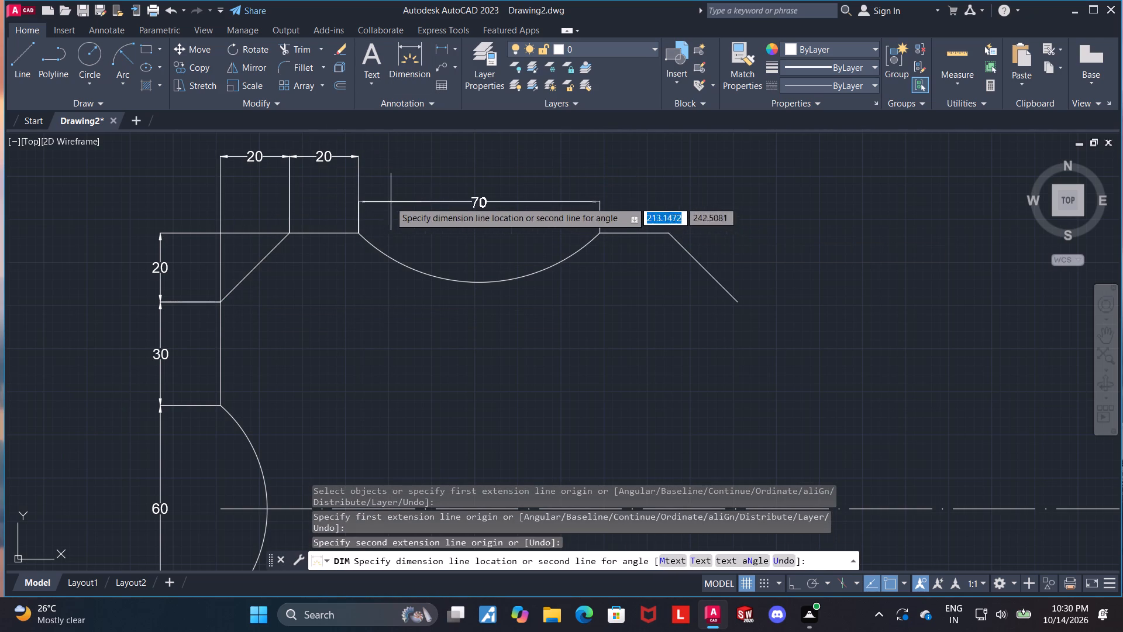
pyautogui.click(359, 156)
pyautogui.press('Escape')
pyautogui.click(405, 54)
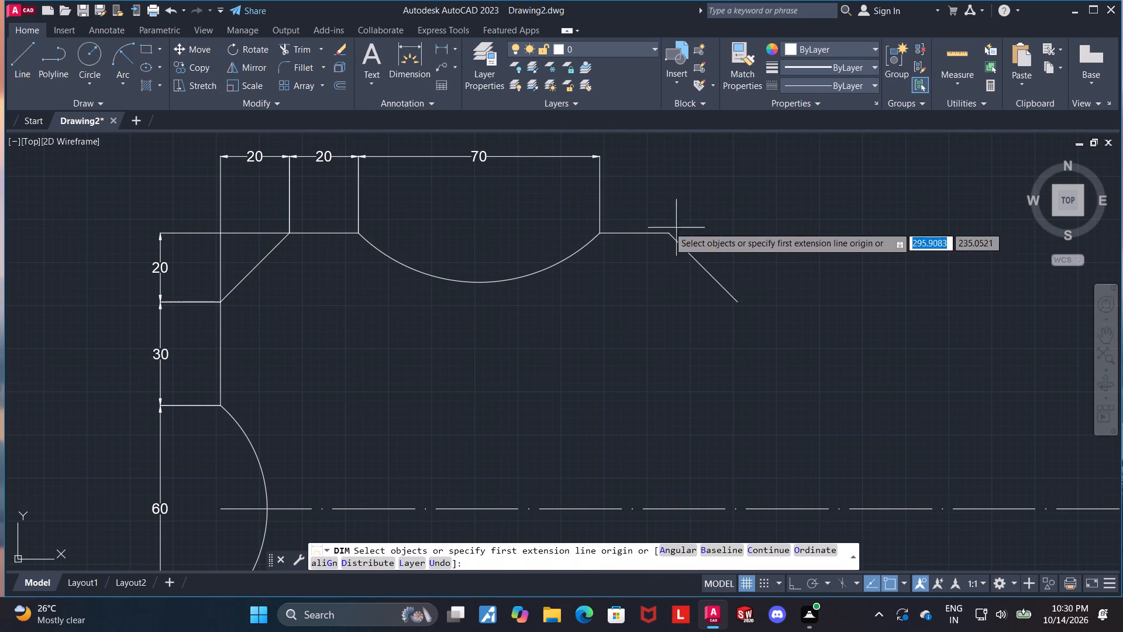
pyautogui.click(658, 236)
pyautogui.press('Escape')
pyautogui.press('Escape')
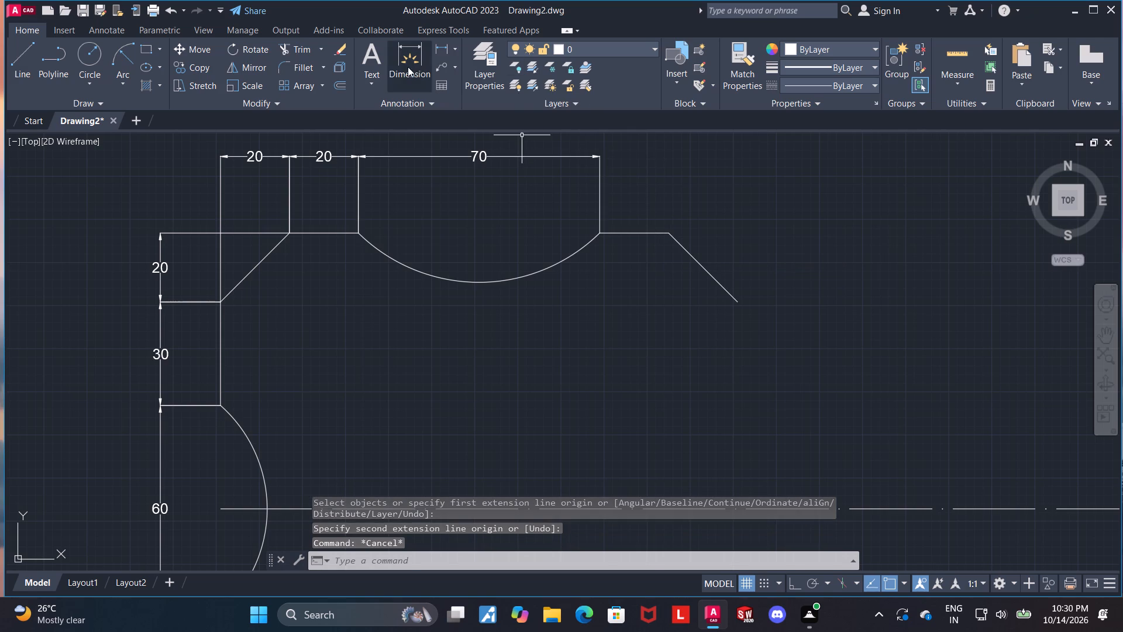
# Dimension the length of the horizontal top segment between the top arc and the upper-right diagonal, aligned with the top dimension row.
pyautogui.click(407, 60)
pyautogui.scroll(1, 658, 231)
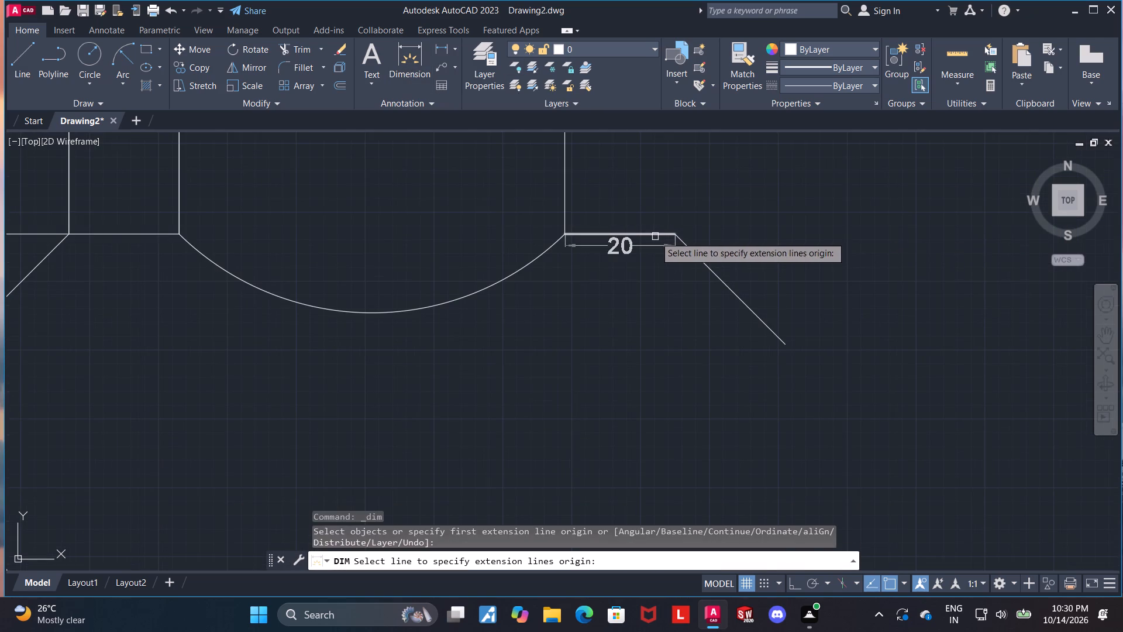
pyautogui.click(654, 236)
pyautogui.scroll(-2, 654, 236)
pyautogui.click(618, 188)
pyautogui.scroll(-3, 646, 217)
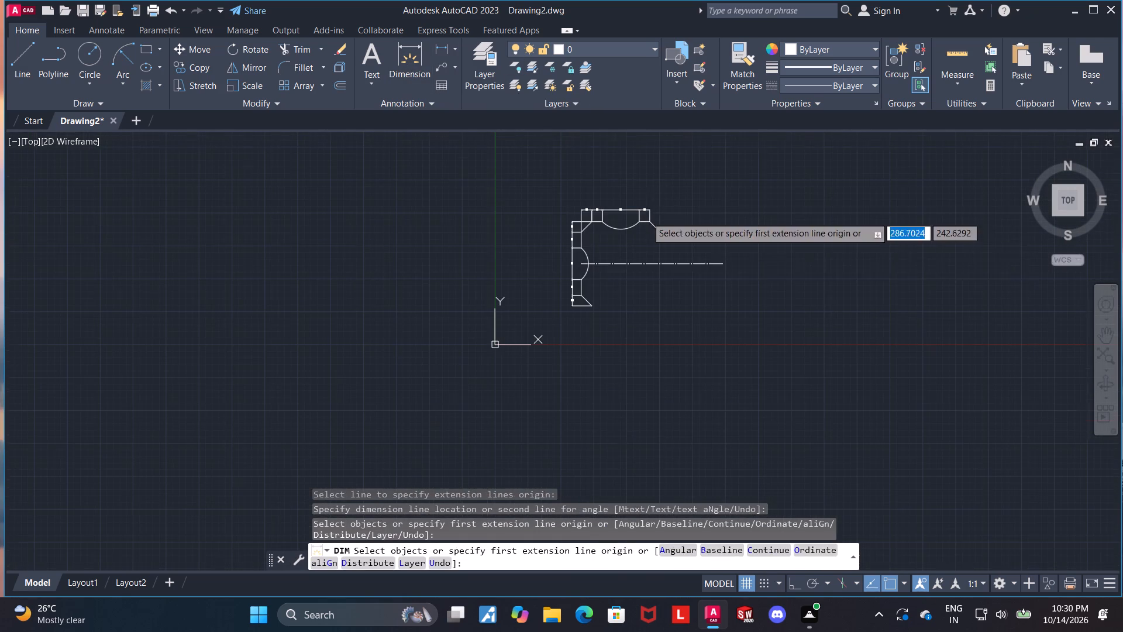
pyautogui.scroll(1, 662, 239)
pyautogui.scroll(1, 652, 187)
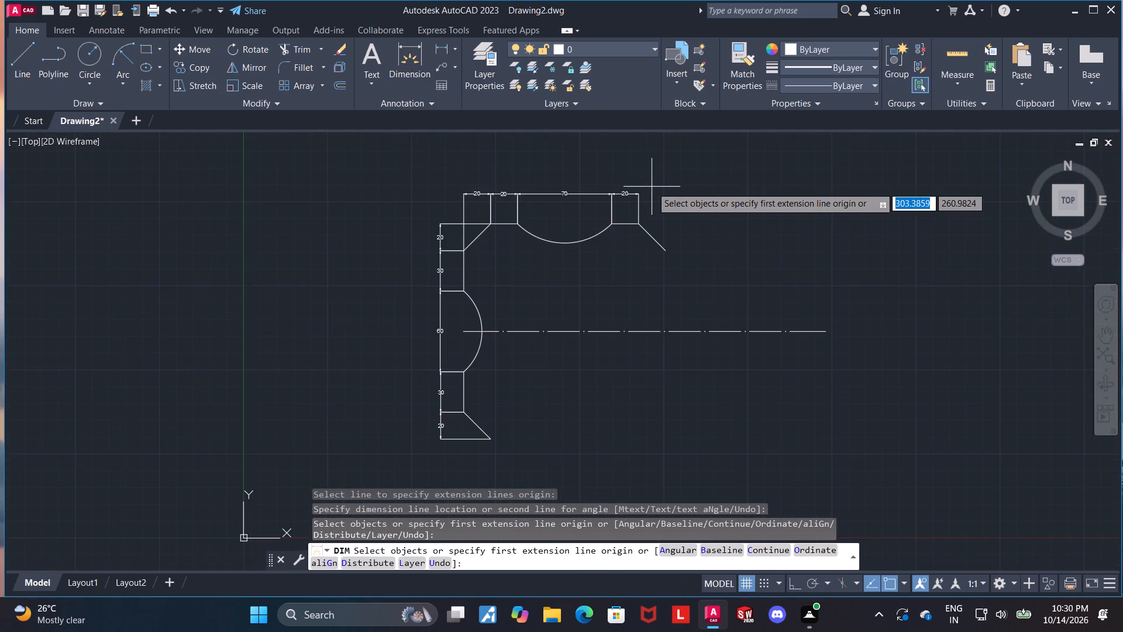
pyautogui.scroll(2, 652, 187)
pyautogui.press('Escape')
# Dimension the horizontal extent of the upper-right diagonal, completing the row of dimensions above the profile.
pyautogui.click(414, 56)
pyautogui.click(688, 345)
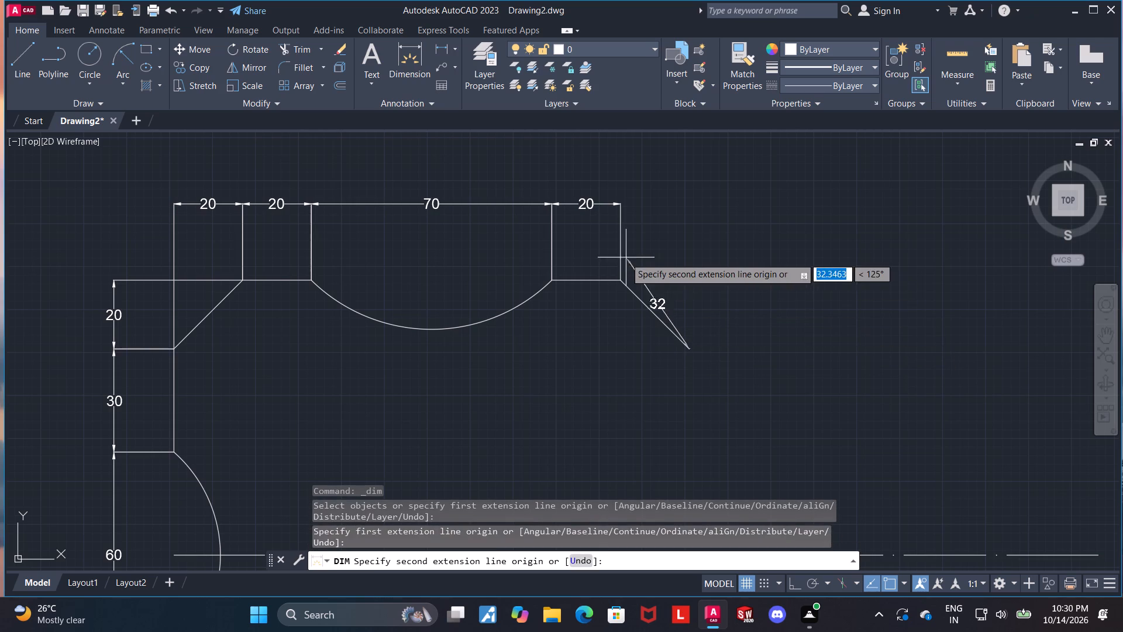
pyautogui.click(621, 279)
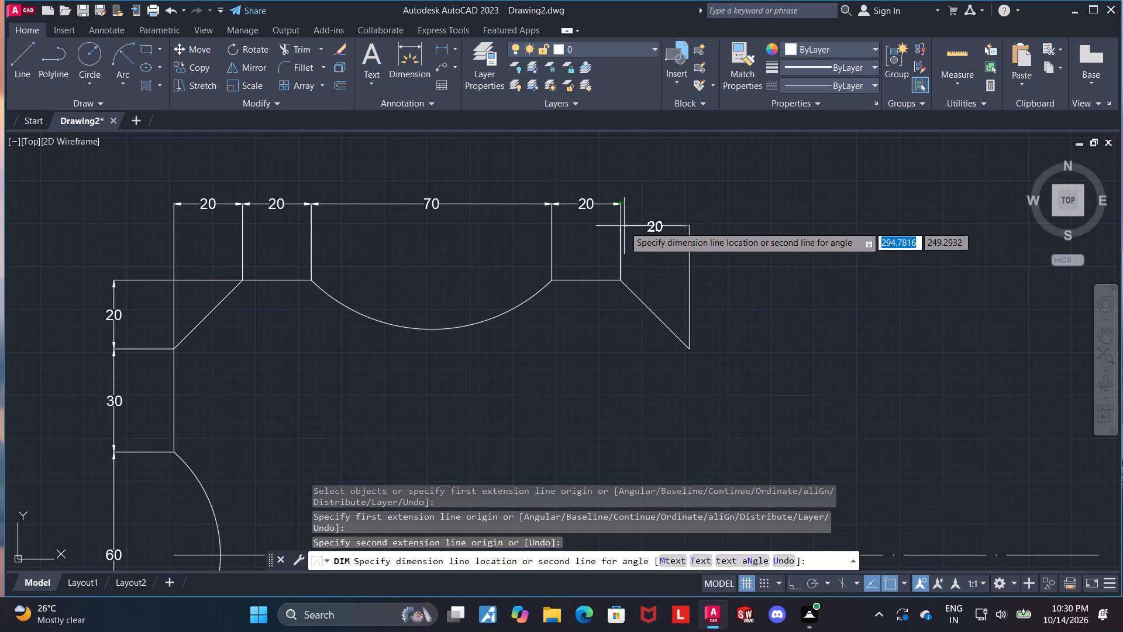
pyautogui.click(622, 204)
pyautogui.scroll(-3, 622, 223)
pyautogui.press('Escape')
pyautogui.press('Escape')
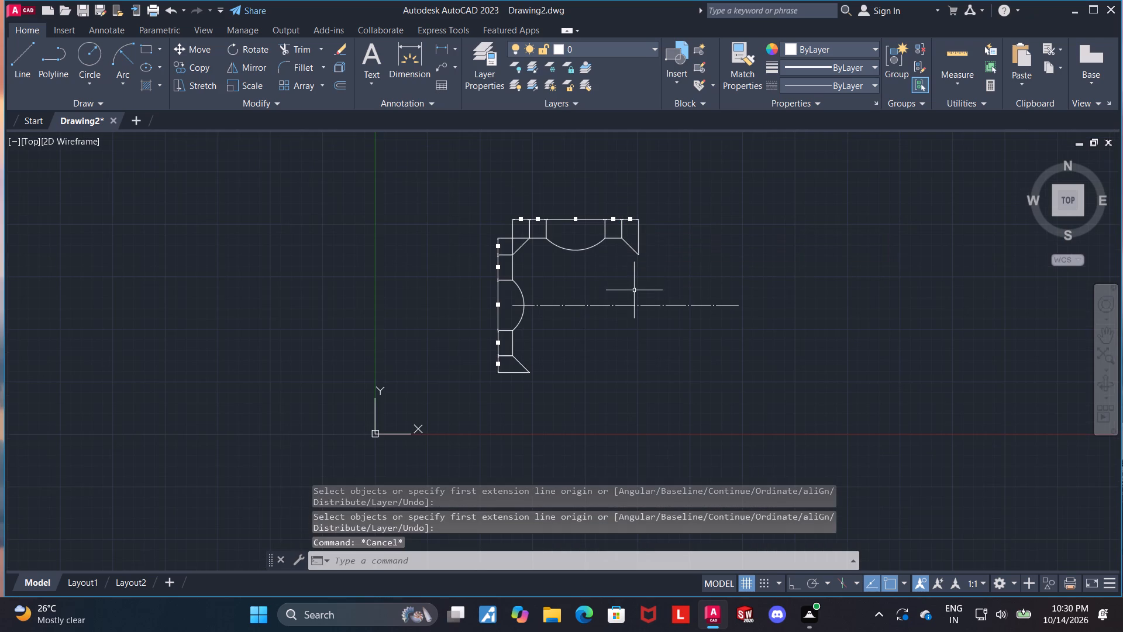
# From the lower-left diagonal's bottom end, draw consecutive horizontal lines 20, 70 and 20 long to the right, turning Ortho on.
pyautogui.moveTo(633, 314); pyautogui.dragTo(568, 250, button='middle')
pyautogui.scroll(1, 560, 242)
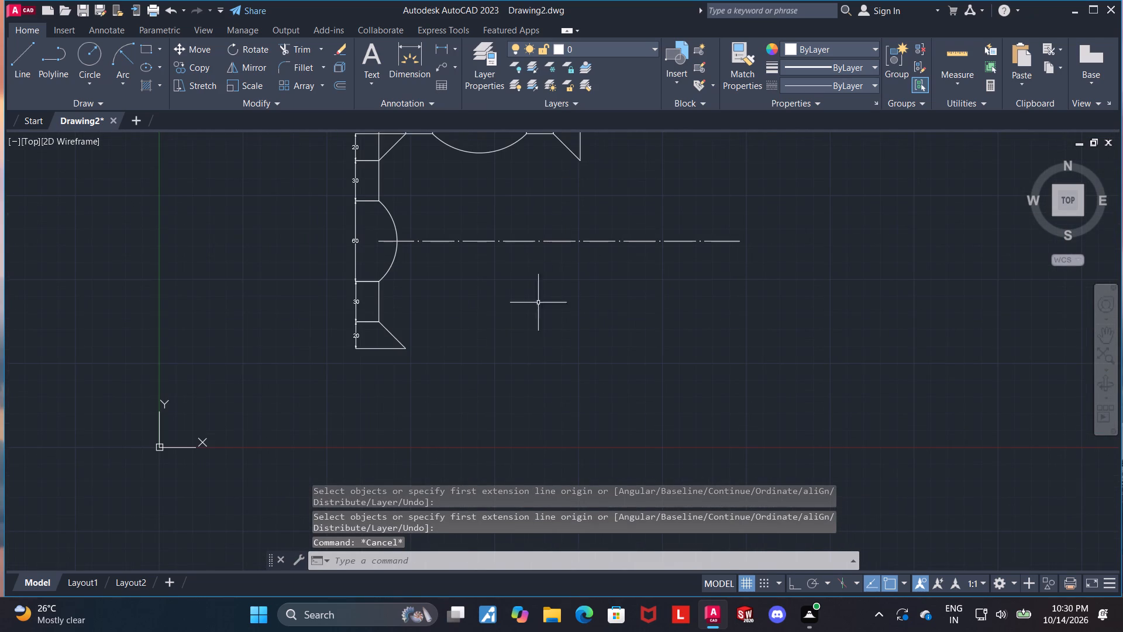
pyautogui.scroll(1, 532, 307)
pyautogui.click(15, 53)
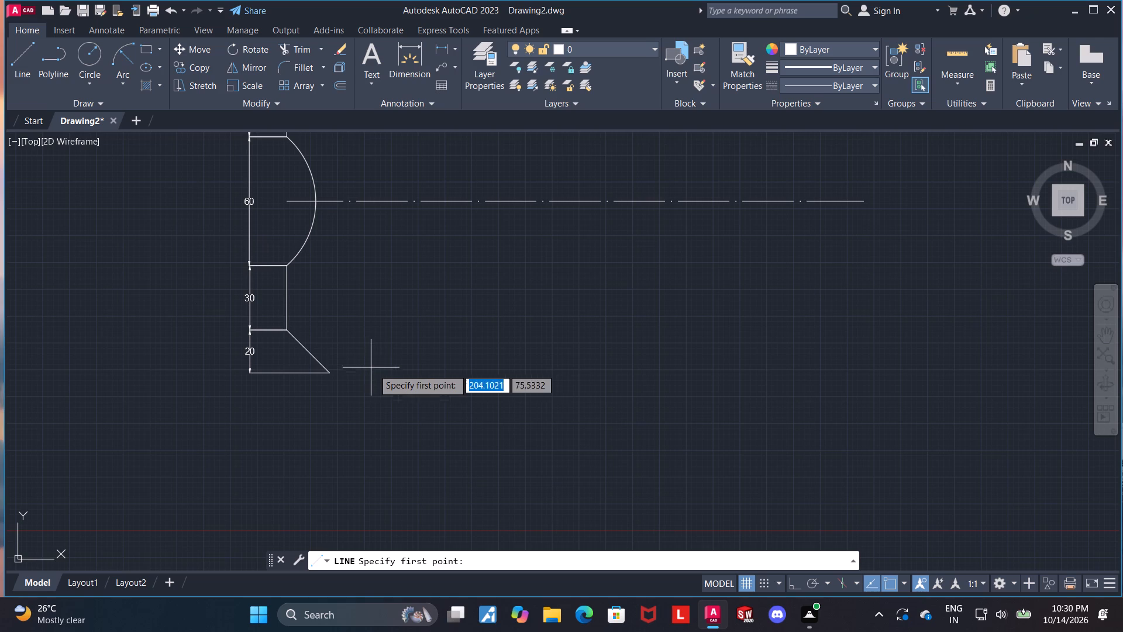
pyautogui.click(332, 372)
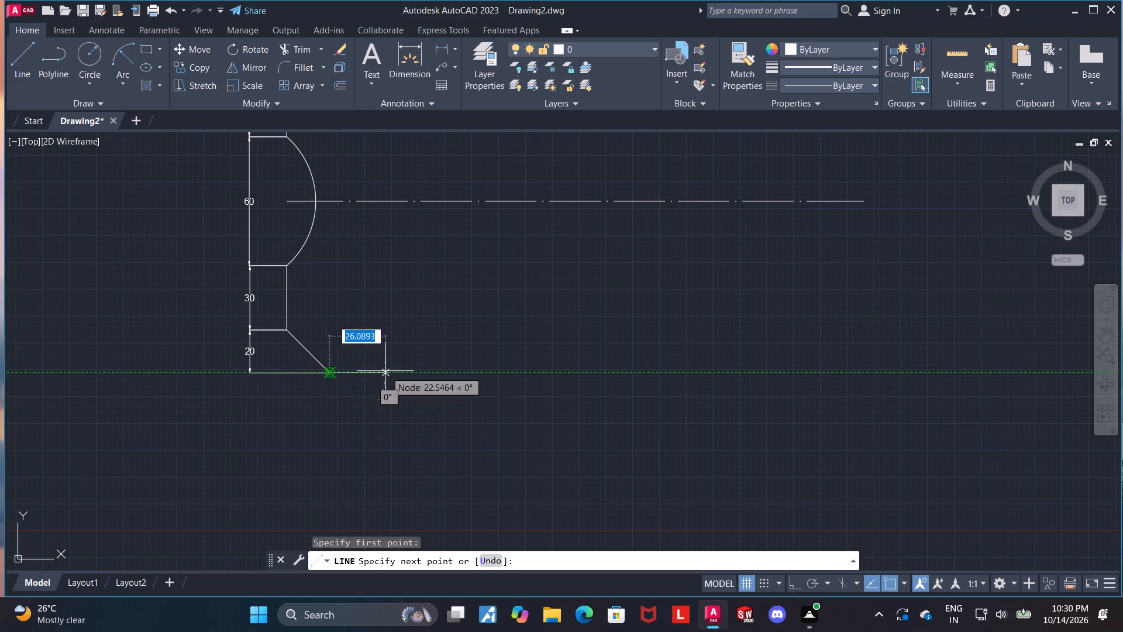
pyautogui.write('20')
pyautogui.press('Return')
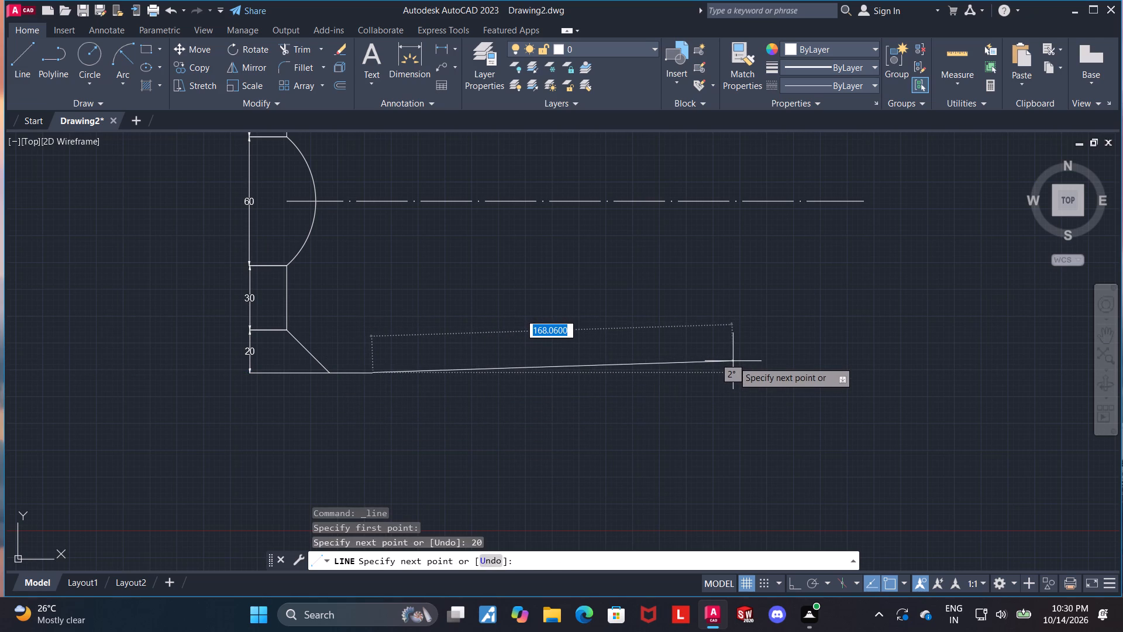
pyautogui.press('F8')
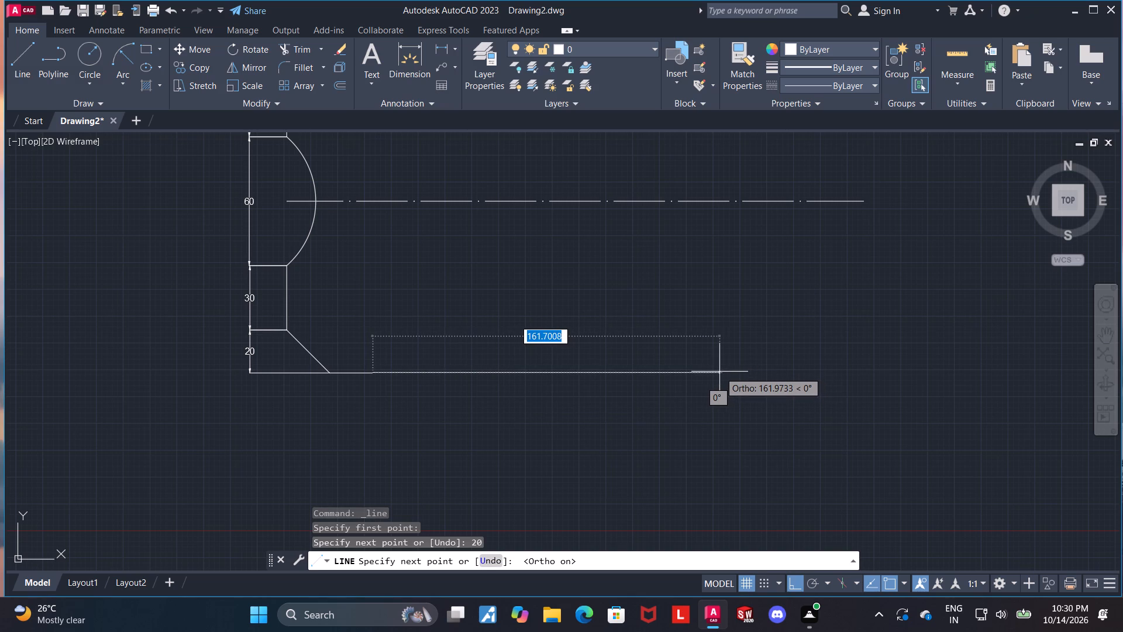
pyautogui.write('70')
pyautogui.press('Return')
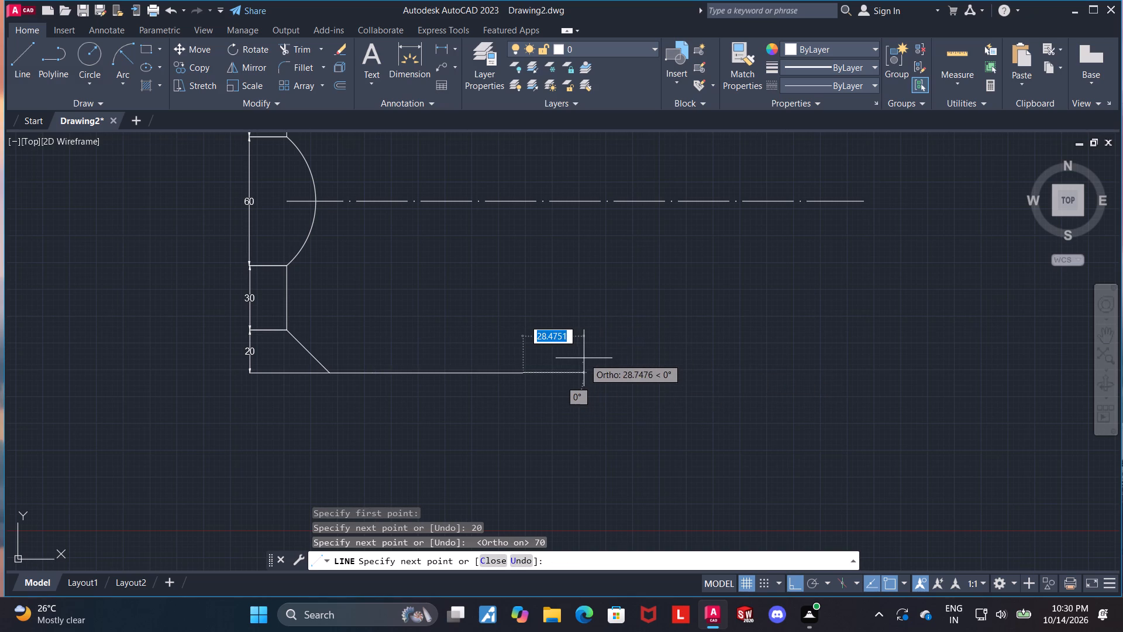
pyautogui.write('20')
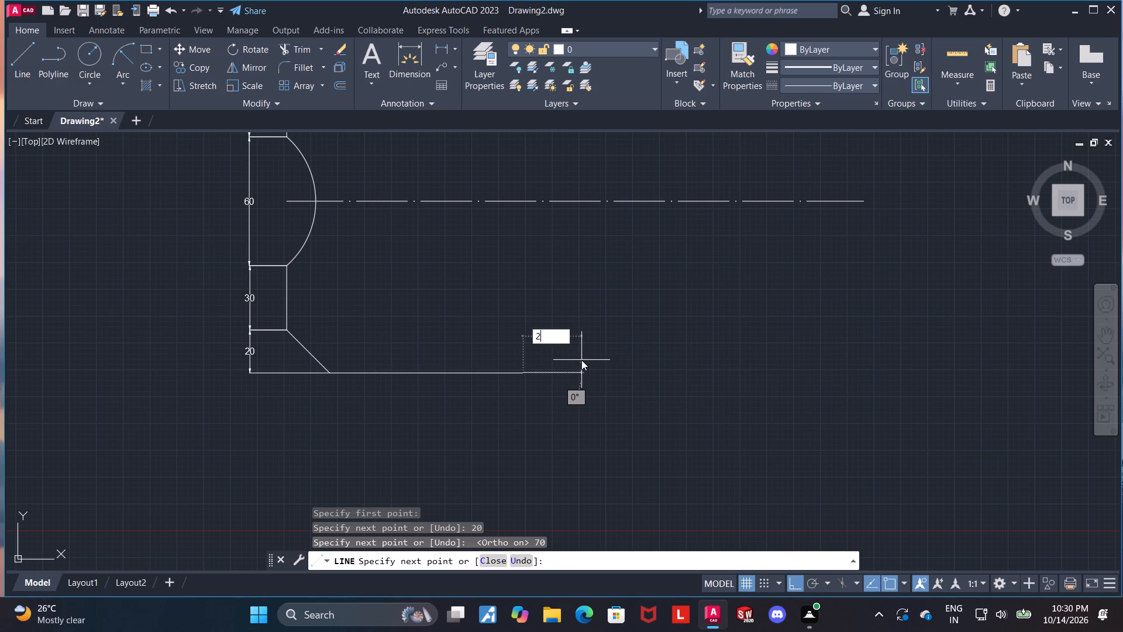
pyautogui.press('Return')
pyautogui.press('Escape')
pyautogui.press('Escape')
# Delete the 70-long middle segment of the bottom edge together with the left side arc.
pyautogui.click(460, 373)
pyautogui.scroll(-1, 500, 382)
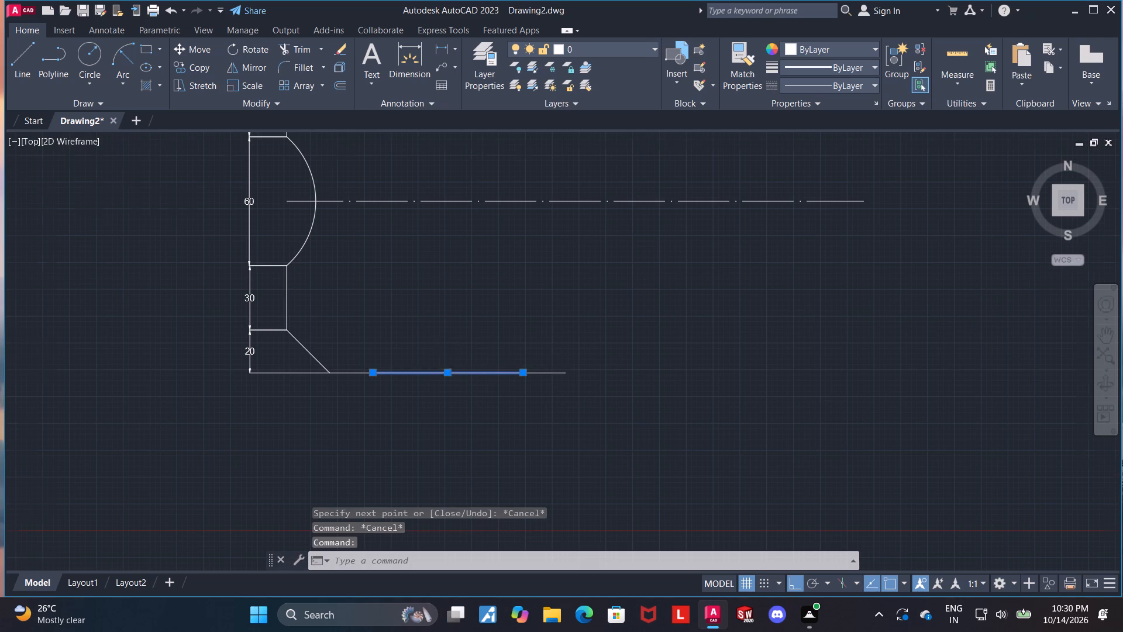
pyautogui.scroll(-1, 500, 382)
pyautogui.scroll(2, 498, 284)
pyautogui.scroll(-1, 638, 308)
pyautogui.scroll(1, 594, 333)
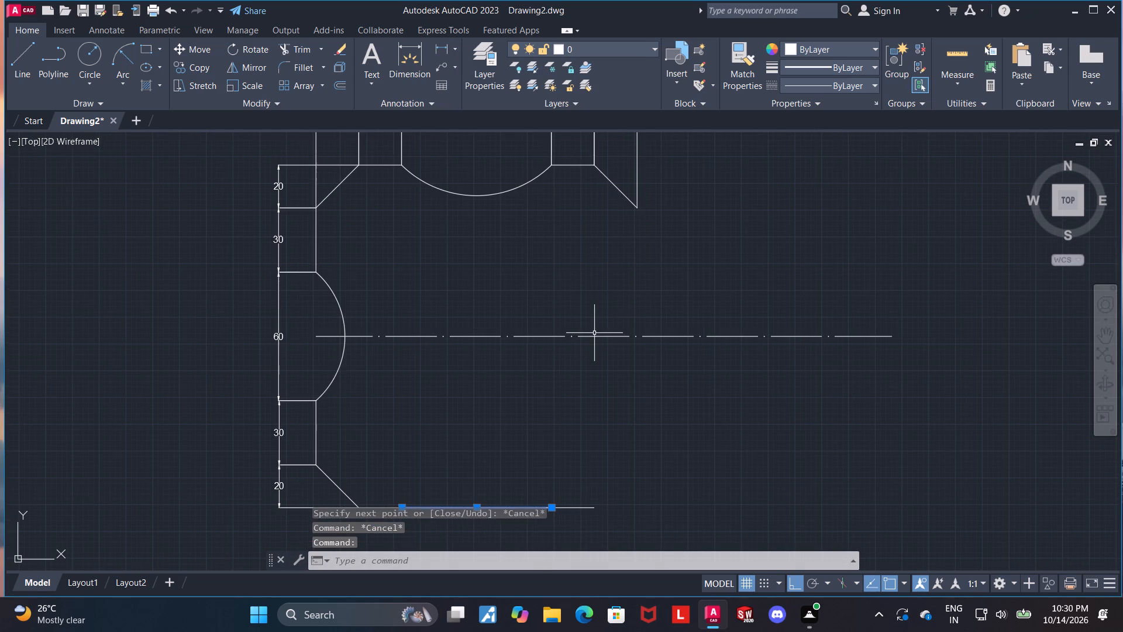
pyautogui.scroll(1, 539, 231)
pyautogui.scroll(-2, 509, 208)
pyautogui.scroll(2, 492, 163)
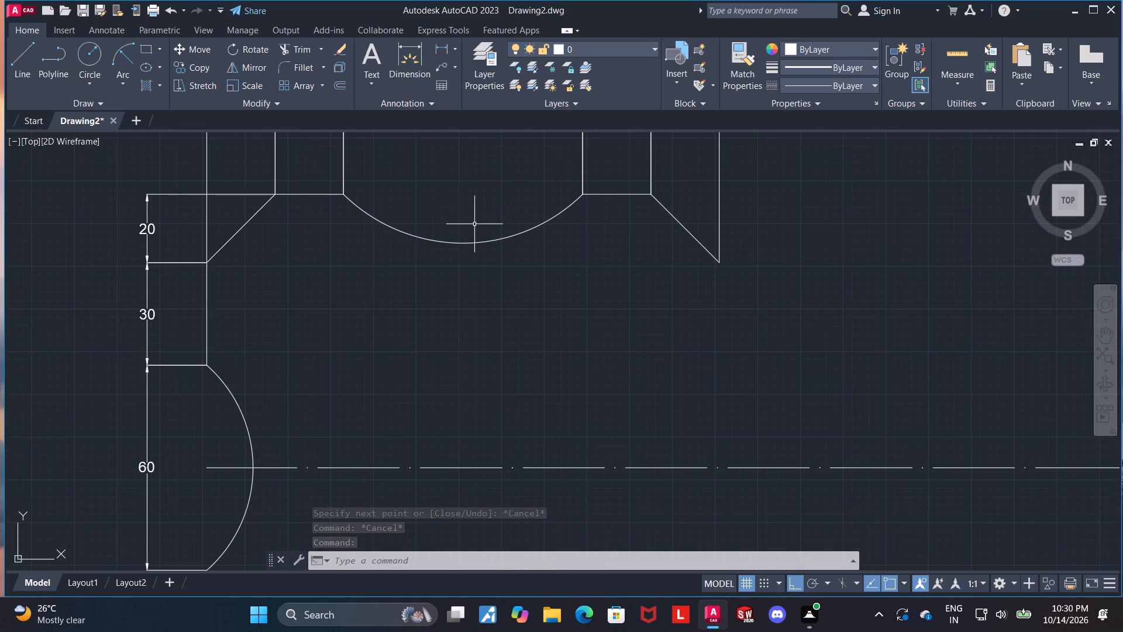
pyautogui.scroll(-1, 355, 360)
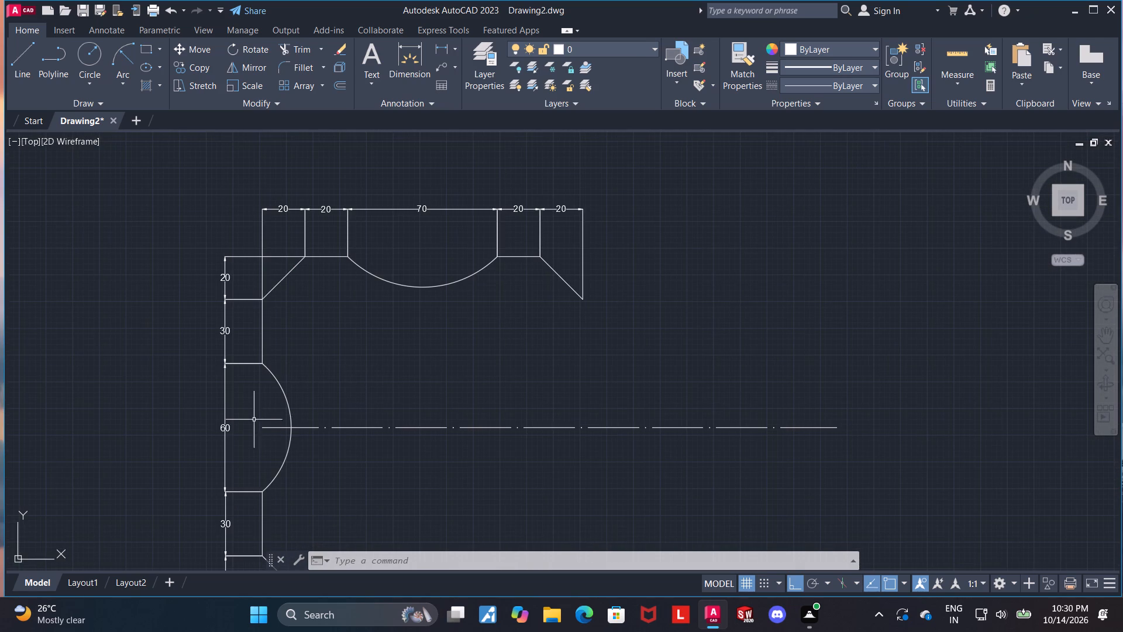
pyautogui.scroll(1, 249, 423)
pyautogui.click(308, 390)
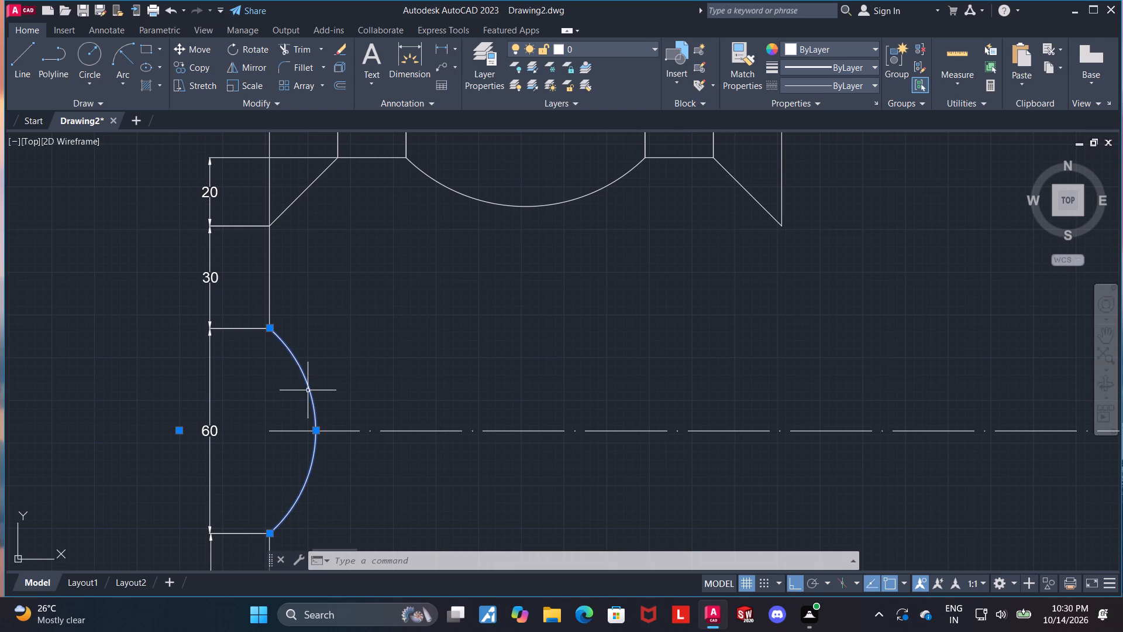
pyautogui.press('Delete')
# Draw a radius 50 start-end-radius arc across the left side's 60-long gap, from its lower endpoint to its upper one.
pyautogui.click(120, 56)
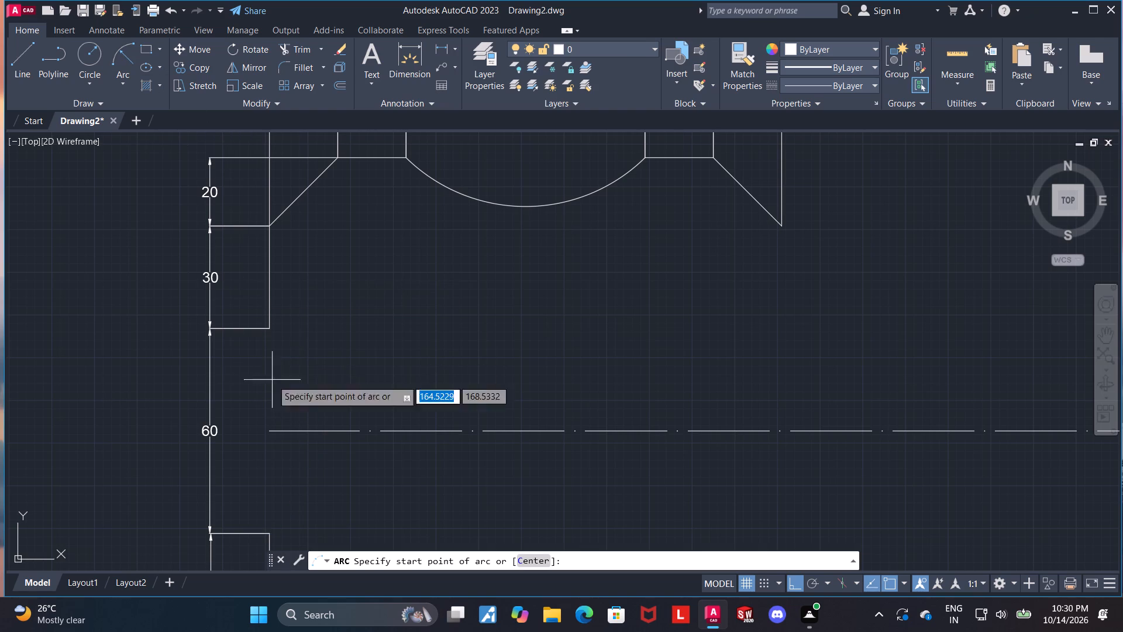
pyautogui.click(268, 534)
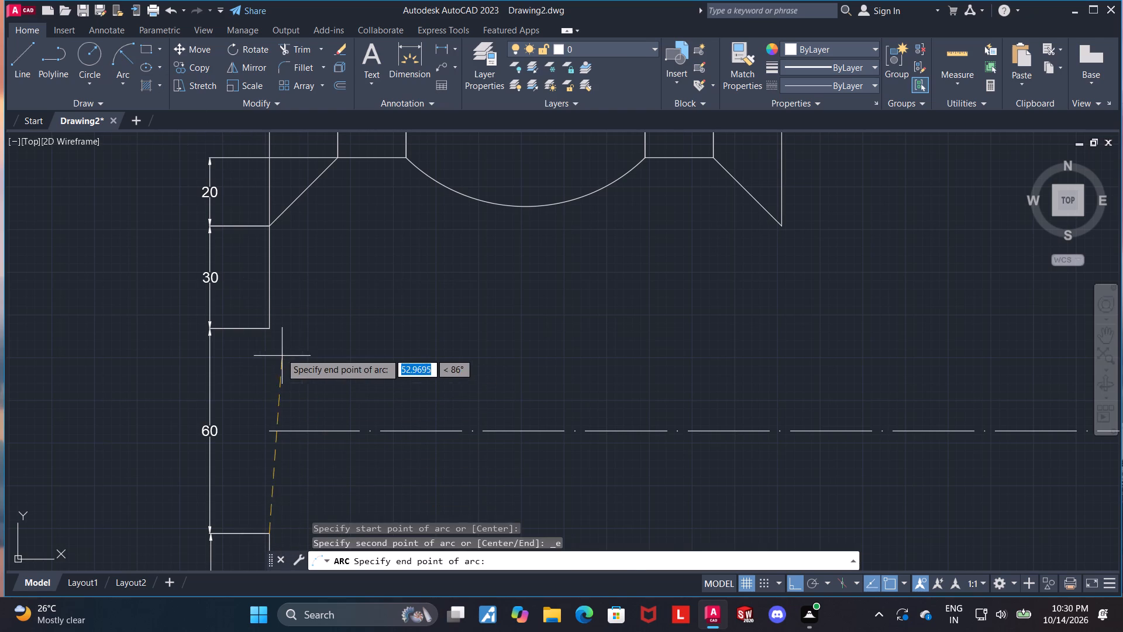
pyautogui.click(271, 328)
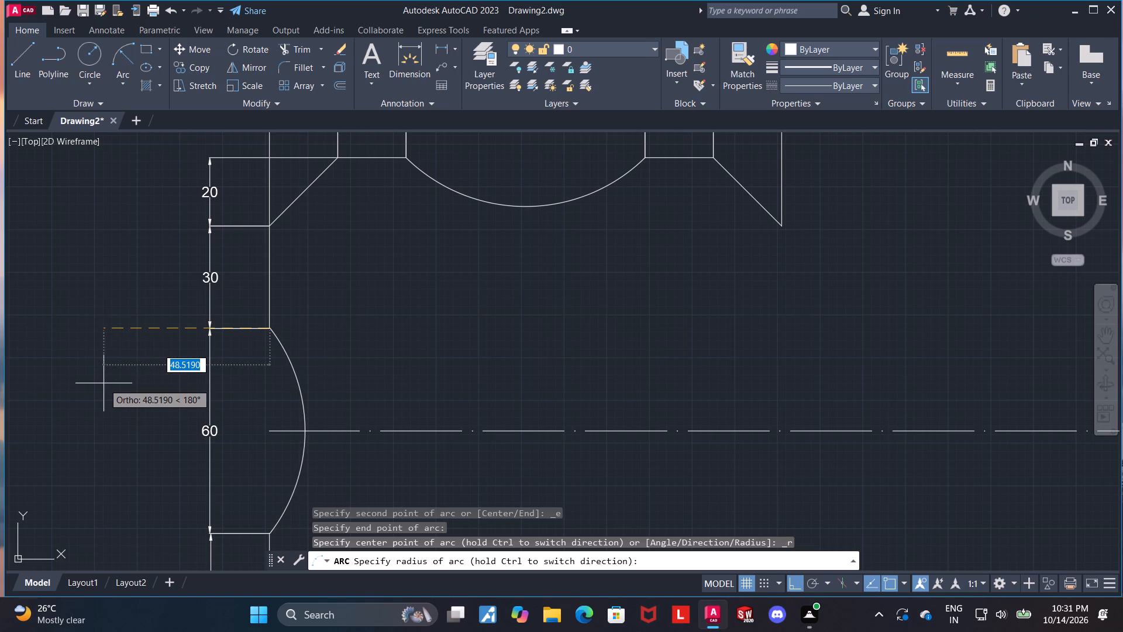
pyautogui.write('50')
pyautogui.press('Return')
pyautogui.press('Escape')
# Mirror the top edge's radius 50 arc about the horizontal centerline onto the bottom edge's gap, keeping the source arc.
pyautogui.scroll(-2, 677, 195)
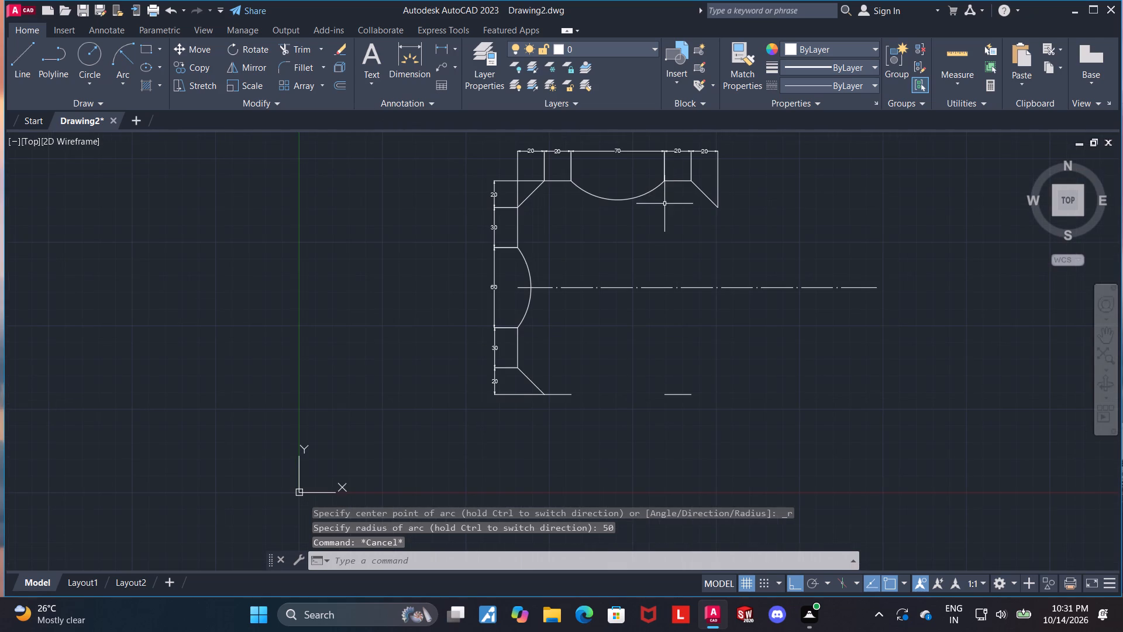
pyautogui.scroll(2, 662, 164)
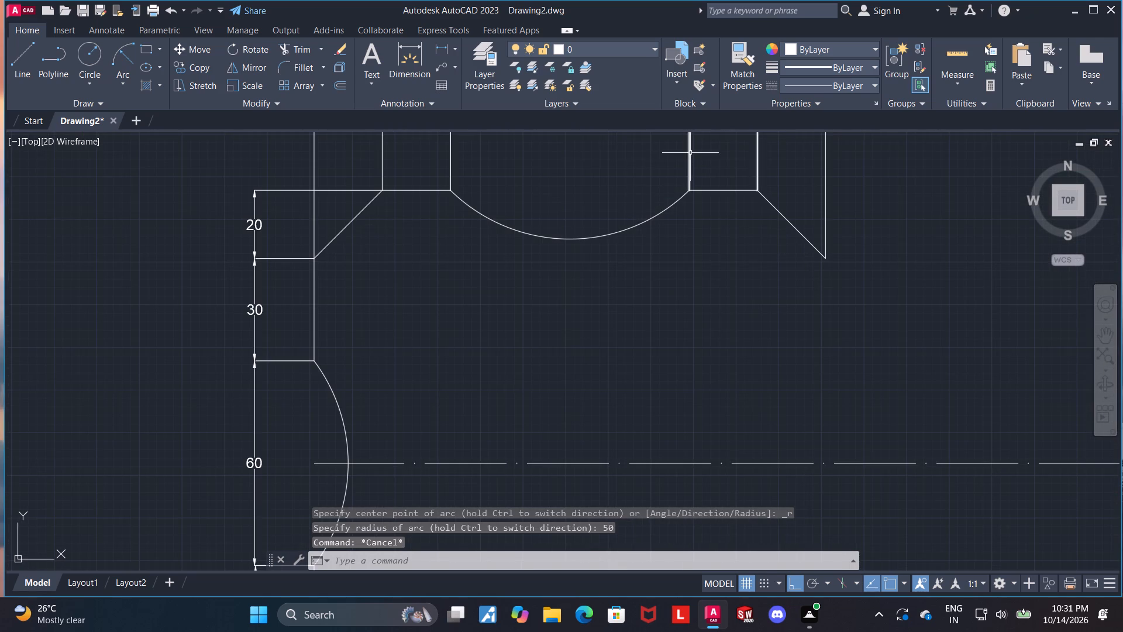
pyautogui.scroll(1, 690, 150)
pyautogui.scroll(-3, 566, 267)
pyautogui.moveTo(594, 328); pyautogui.dragTo(514, 285, button='middle')
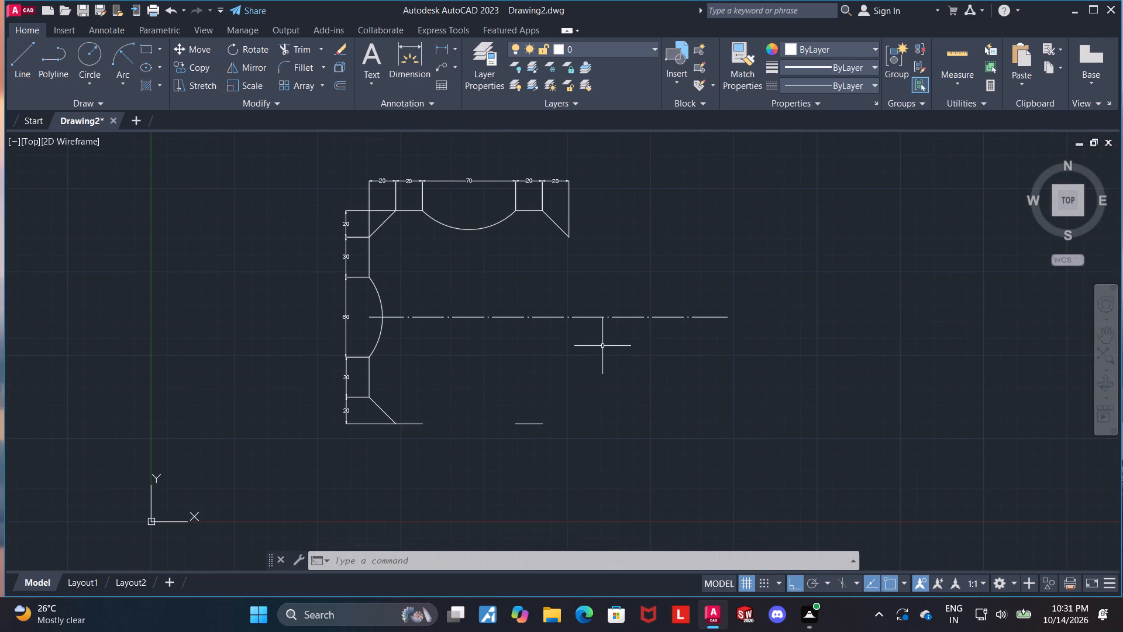
pyautogui.scroll(1, 481, 367)
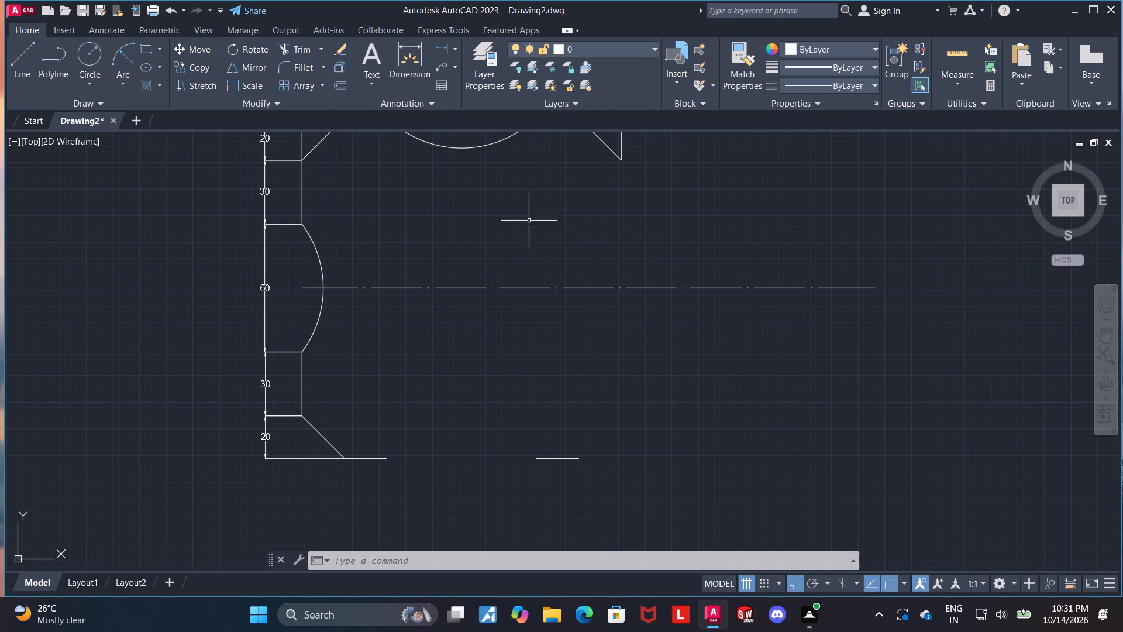
pyautogui.scroll(-2, 536, 233)
pyautogui.click(516, 200)
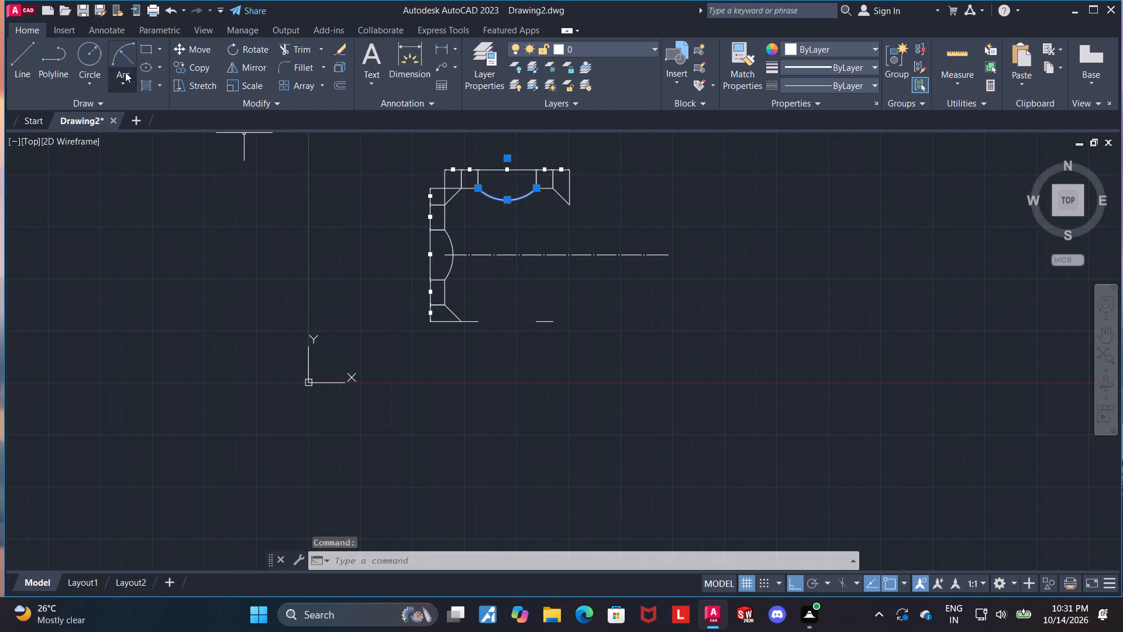
pyautogui.click(232, 64)
pyautogui.scroll(1, 593, 279)
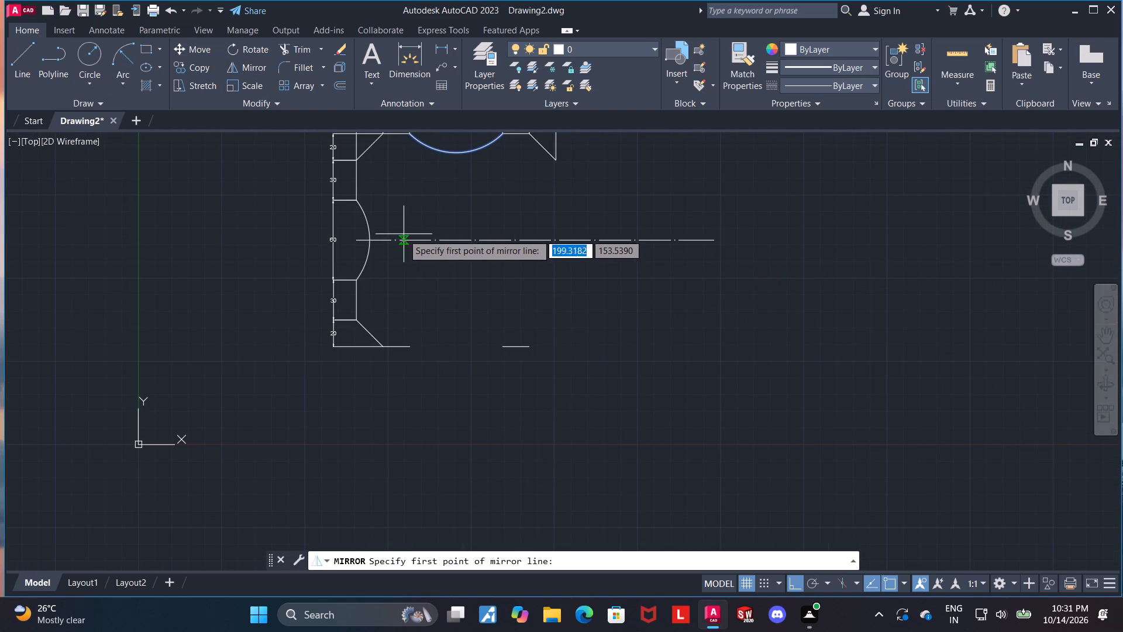
pyautogui.click(353, 242)
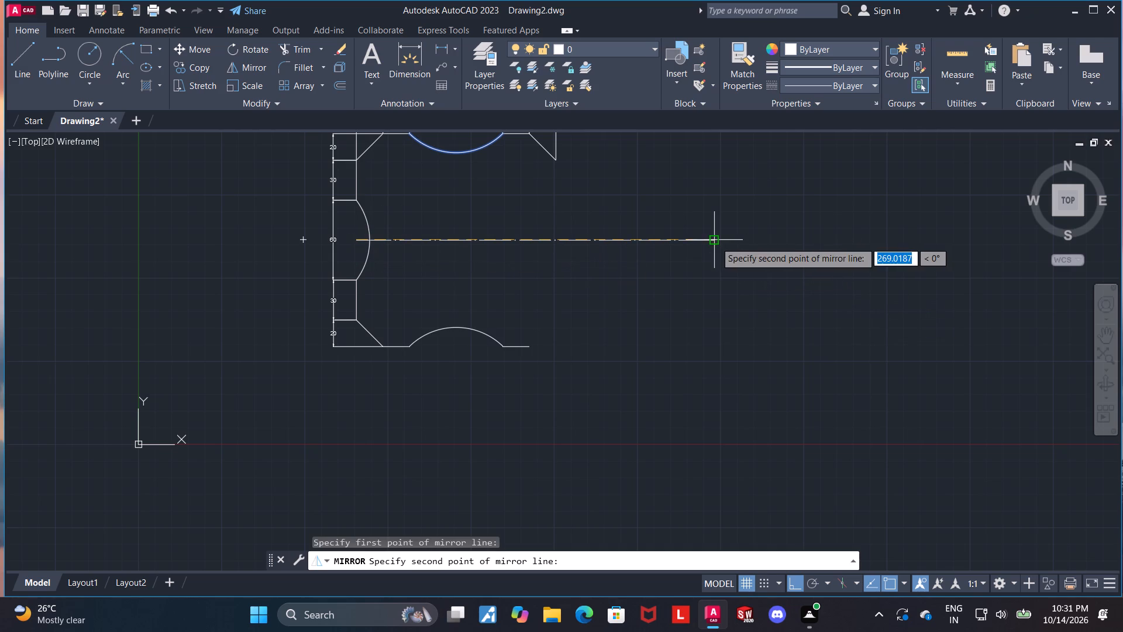
pyautogui.click(715, 242)
pyautogui.scroll(-1, 722, 266)
pyautogui.moveTo(747, 317); pyautogui.dragTo(715, 241)
# Draw a horizontal line 80 long to the right from the lower end of the upper-right diagonal.
pyautogui.scroll(3, 581, 335)
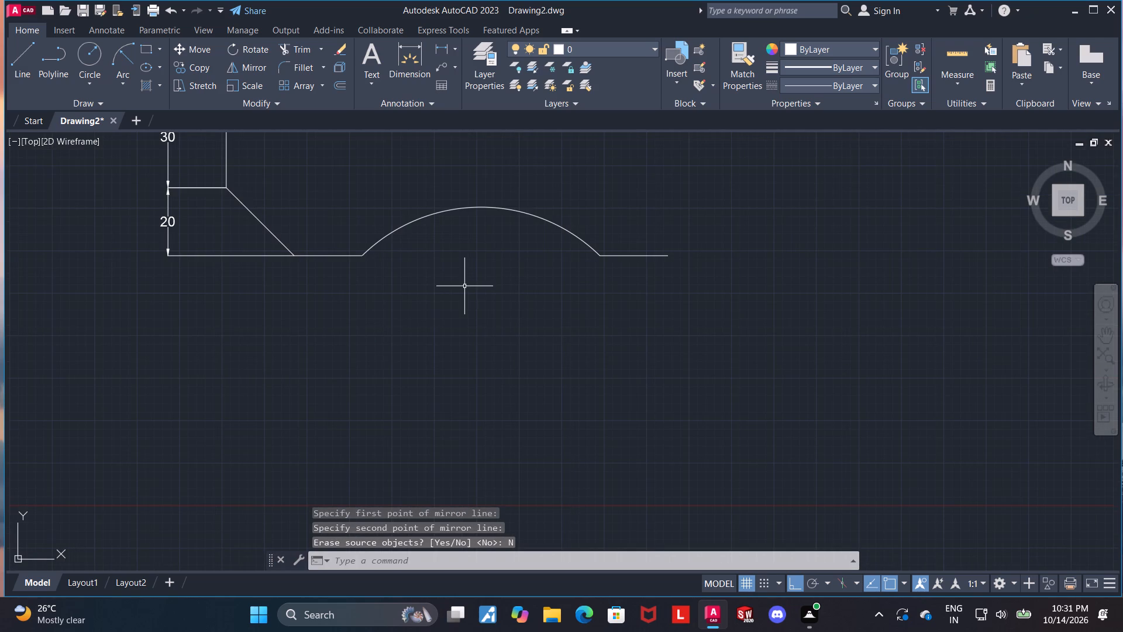
pyautogui.scroll(-1, 561, 305)
pyautogui.moveTo(629, 197); pyautogui.dragTo(605, 284, button='middle')
pyautogui.scroll(-2, 622, 216)
pyautogui.moveTo(665, 218); pyautogui.dragTo(625, 305, button='middle')
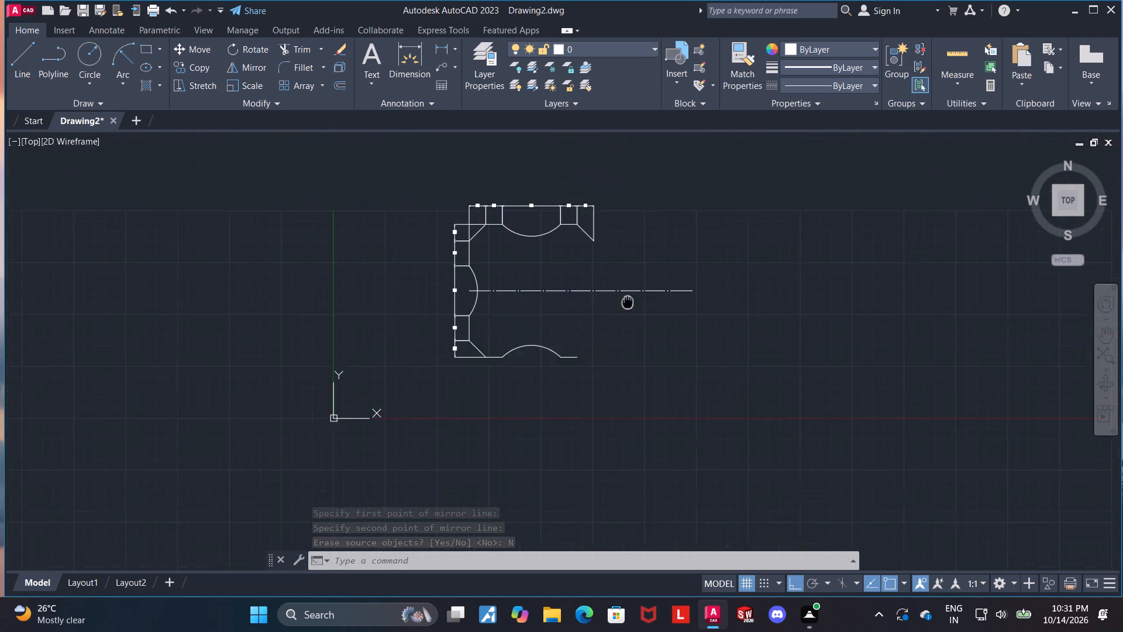
pyautogui.moveTo(625, 305); pyautogui.dragTo(618, 314, button='middle')
pyautogui.scroll(1, 569, 335)
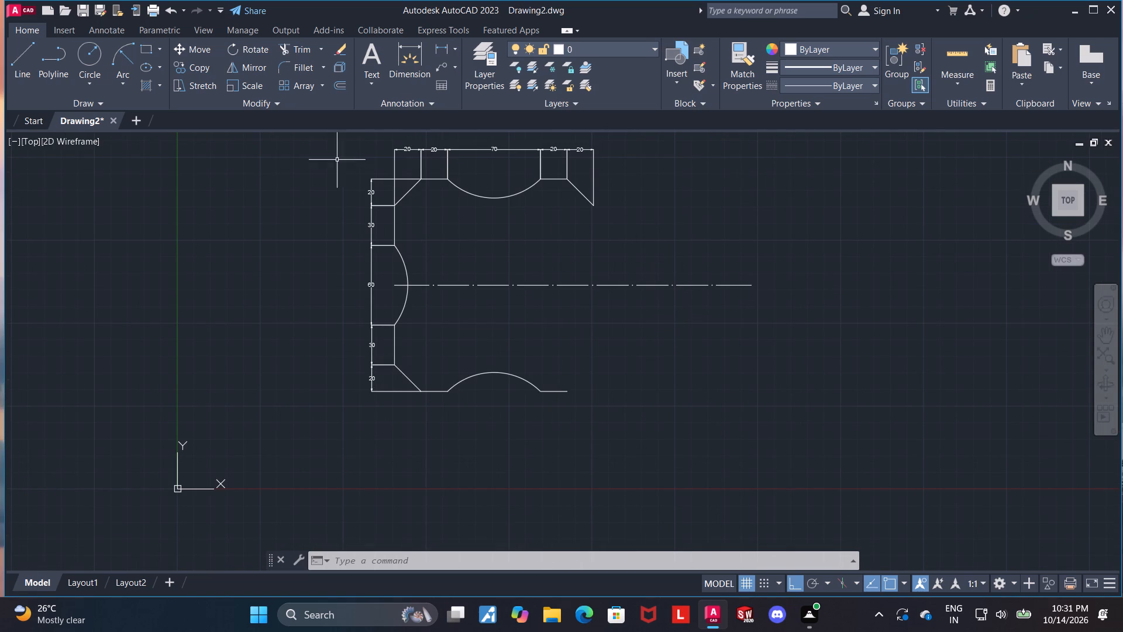
pyautogui.click(16, 56)
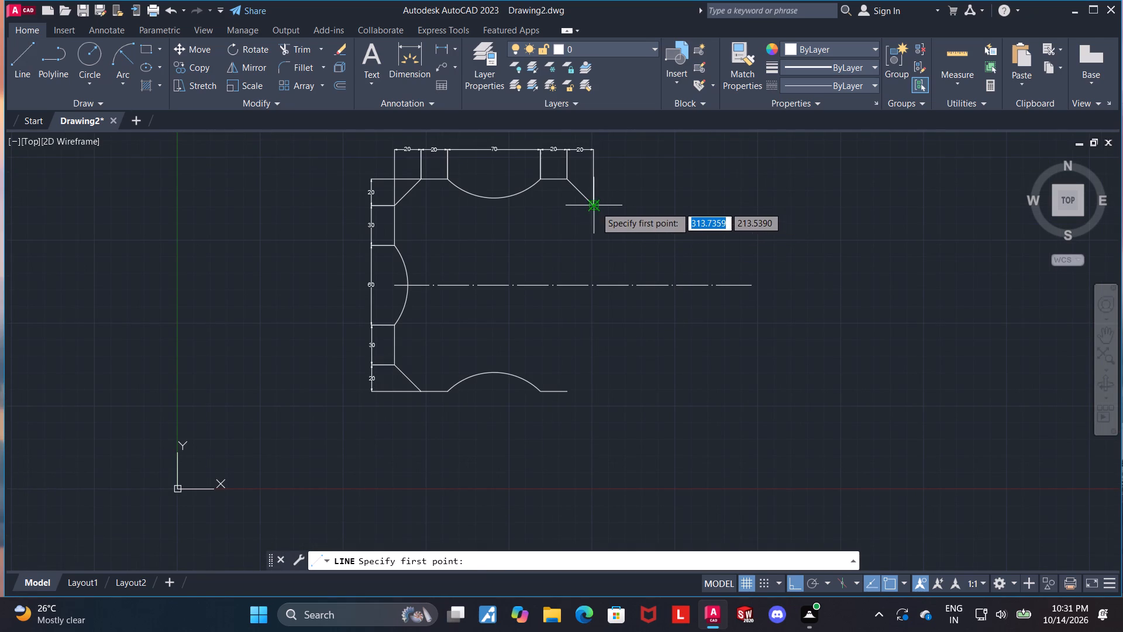
pyautogui.click(595, 207)
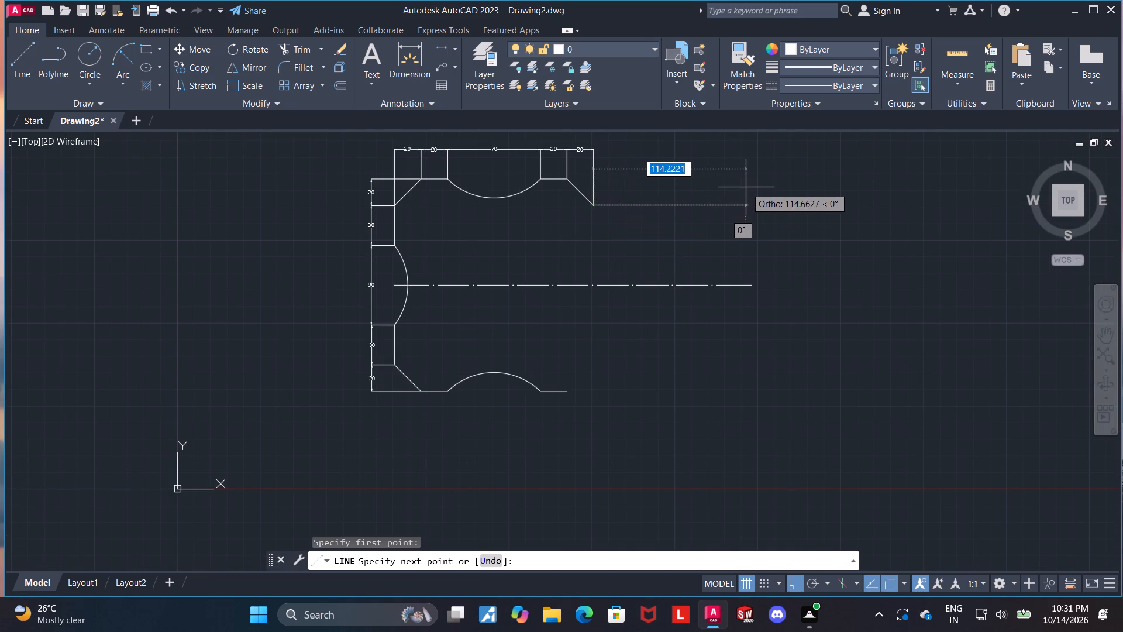
pyautogui.write('80')
pyautogui.press('Return')
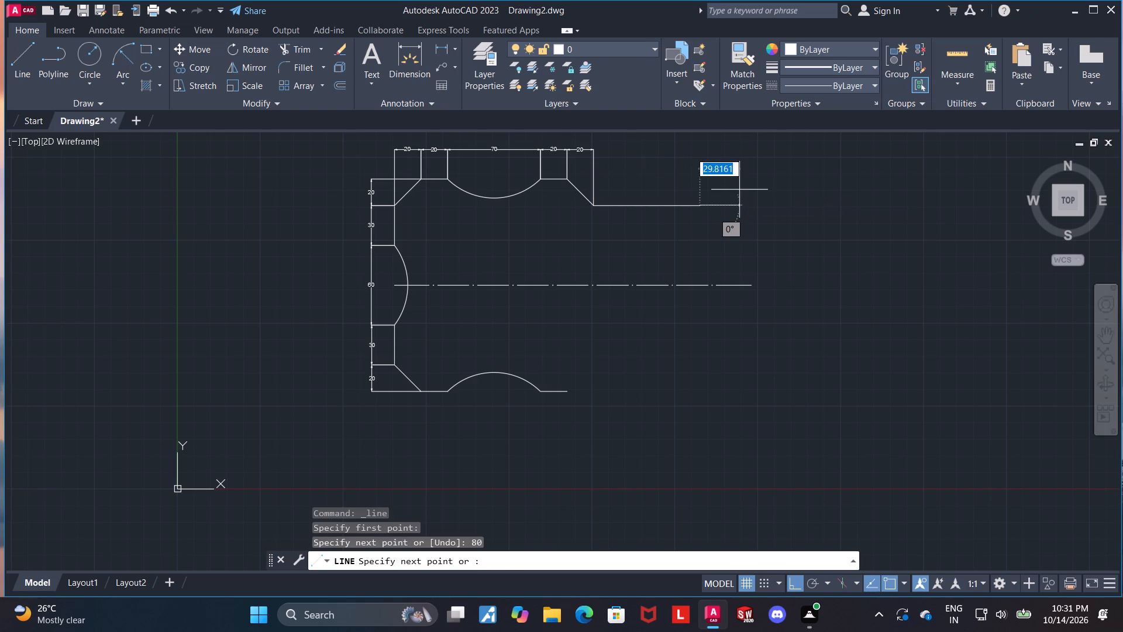
pyautogui.press('Escape')
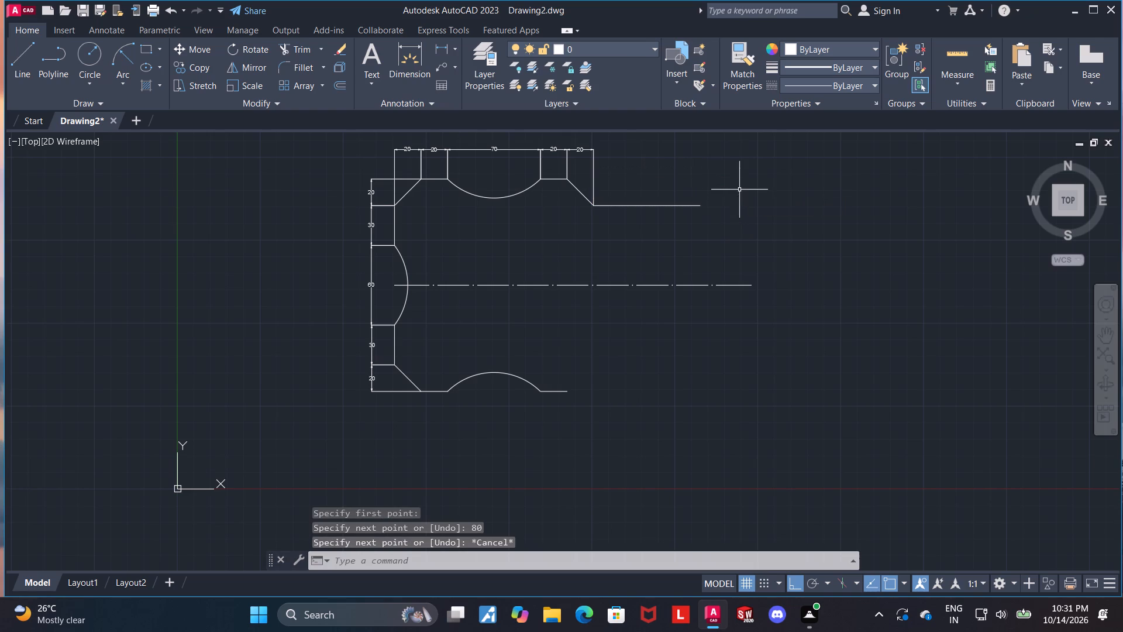
# Draw a vertical line 65 long upward from the right end of the bottom edge.
pyautogui.scroll(-1, 743, 204)
pyautogui.moveTo(782, 220); pyautogui.dragTo(628, 226, button='middle')
pyautogui.scroll(1, 631, 232)
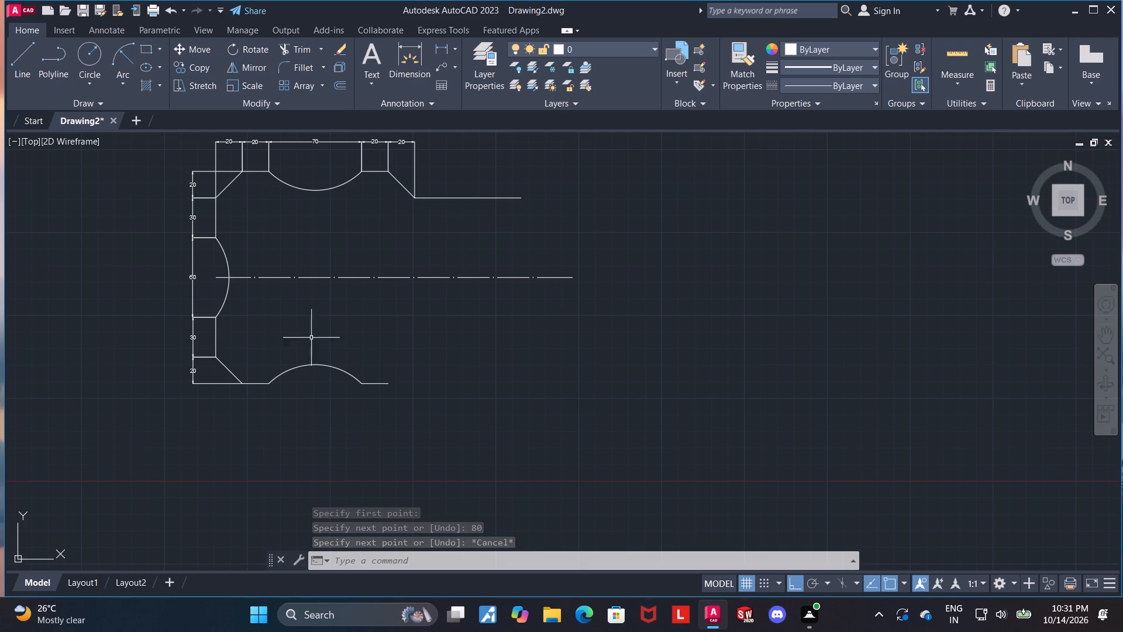
pyautogui.click(15, 61)
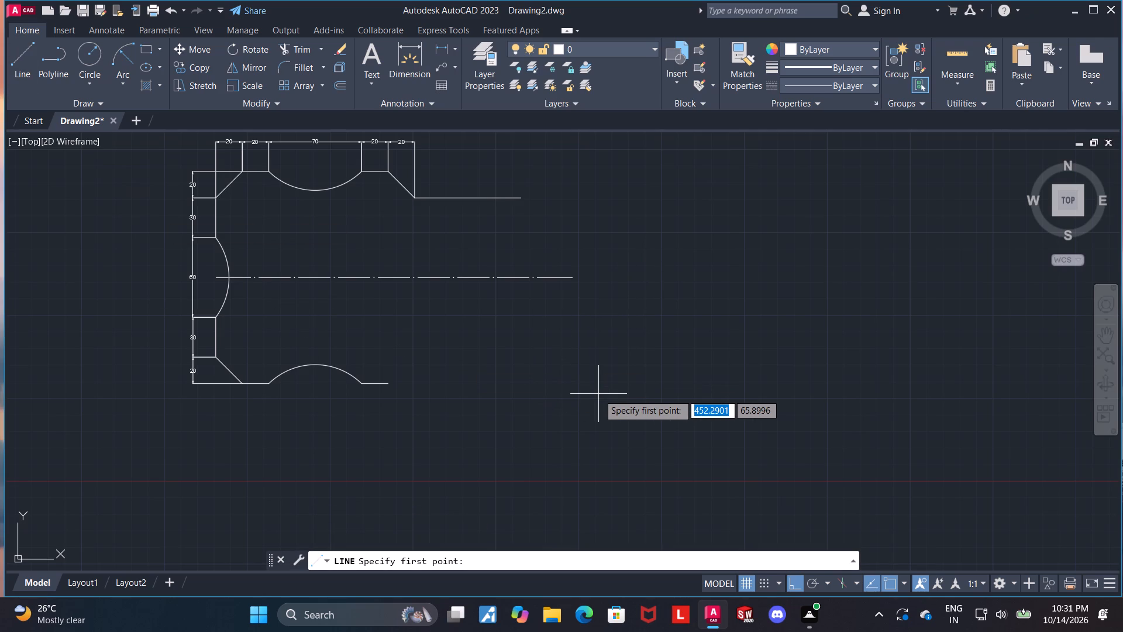
pyautogui.click(387, 386)
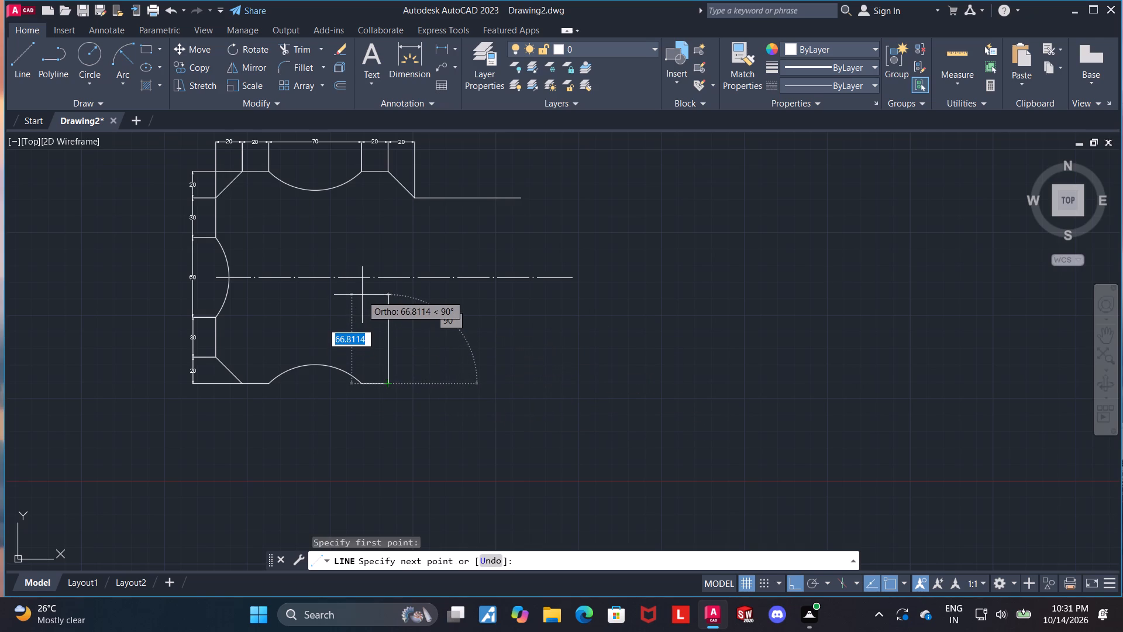
pyautogui.write('65')
pyautogui.press('Return')
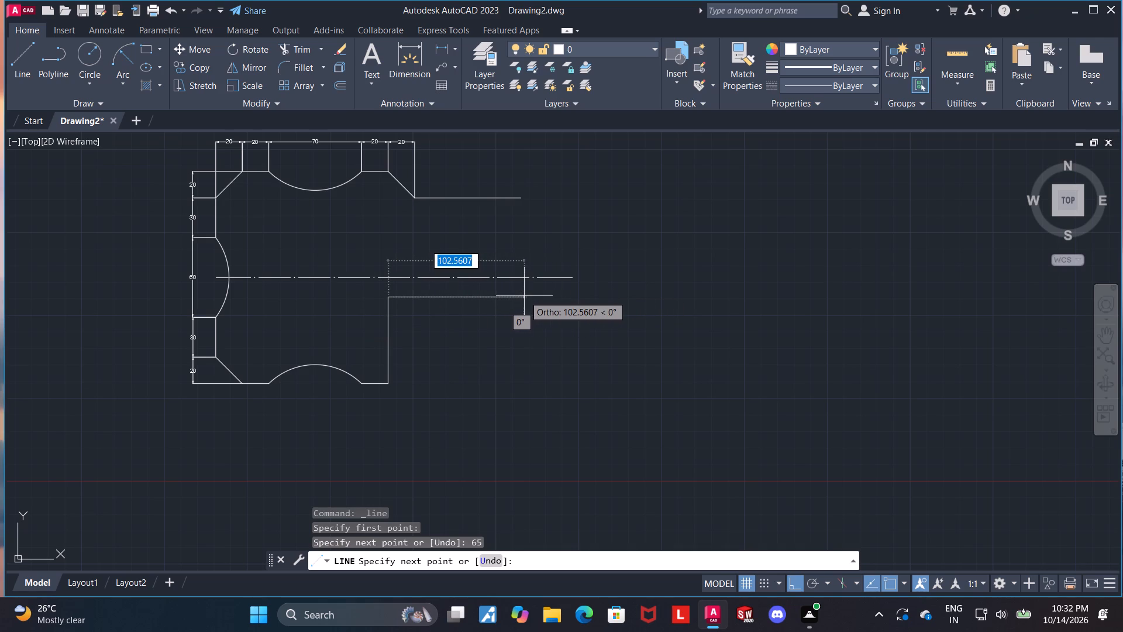
pyautogui.press('Escape')
pyautogui.press('Escape')
# Draw a vertical line downward from the right end of the 80-long line, ending a little below the centerline.
pyautogui.click(11, 45)
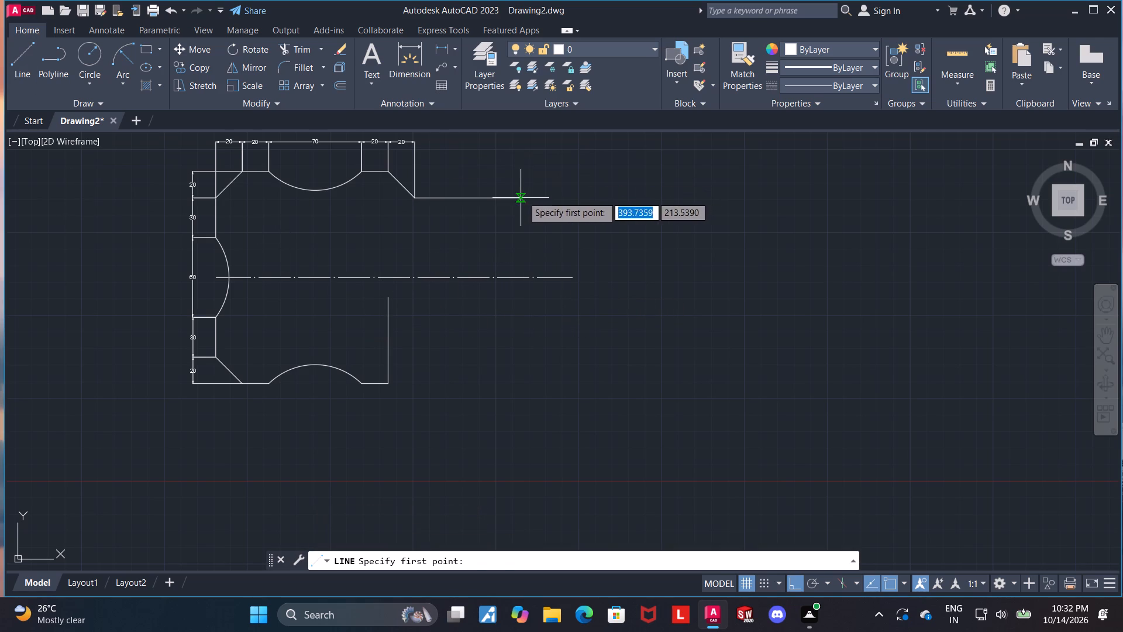
pyautogui.click(521, 198)
pyautogui.click(509, 327)
pyautogui.press('Escape')
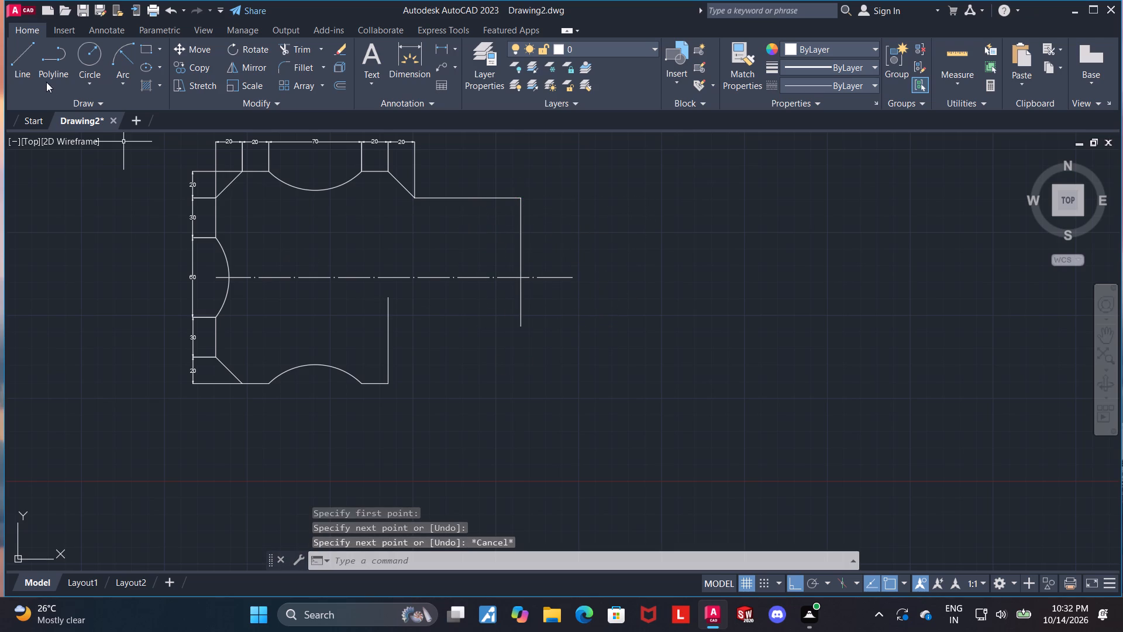
# Draw a horizontal line to the right from the top of the 65-long vertical, extending past the profile's right side line.
pyautogui.click(29, 63)
pyautogui.click(387, 299)
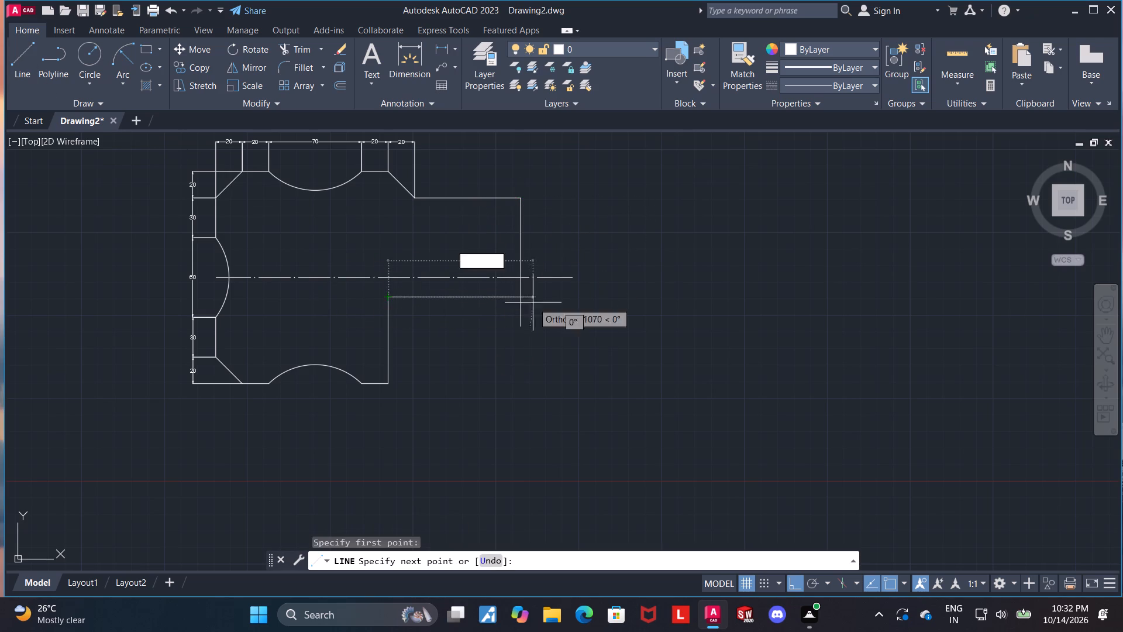
pyautogui.click(609, 301)
pyautogui.press('Escape')
pyautogui.press('Escape')
# Trim the part of the new horizontal line that overhangs the profile's right side line.
pyautogui.click(301, 50)
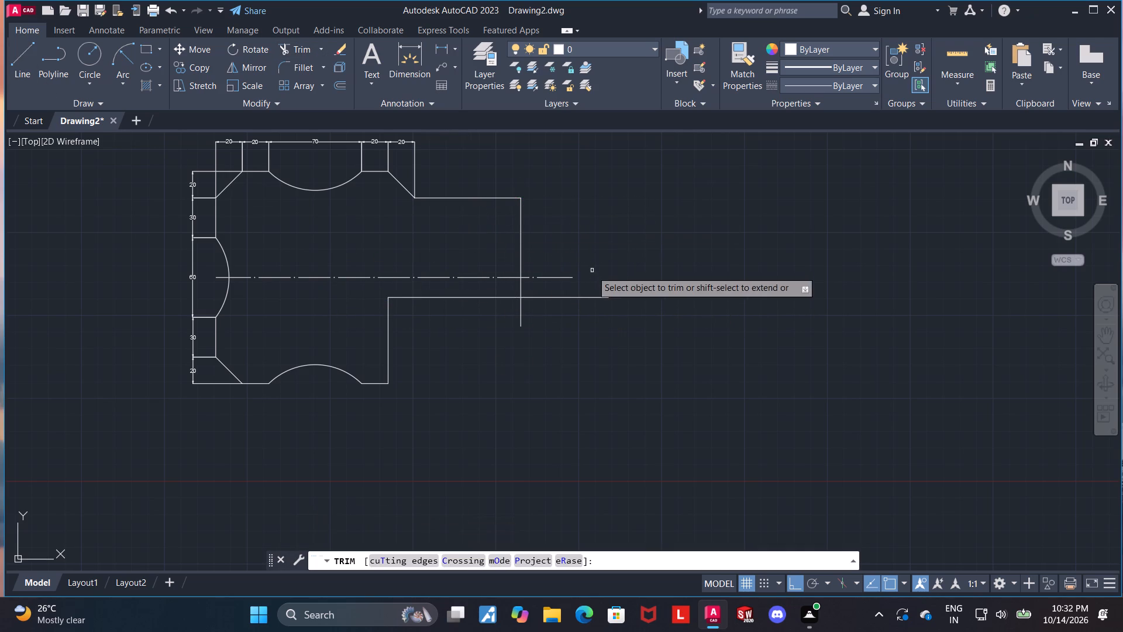
pyautogui.click(580, 297)
pyautogui.press('Escape')
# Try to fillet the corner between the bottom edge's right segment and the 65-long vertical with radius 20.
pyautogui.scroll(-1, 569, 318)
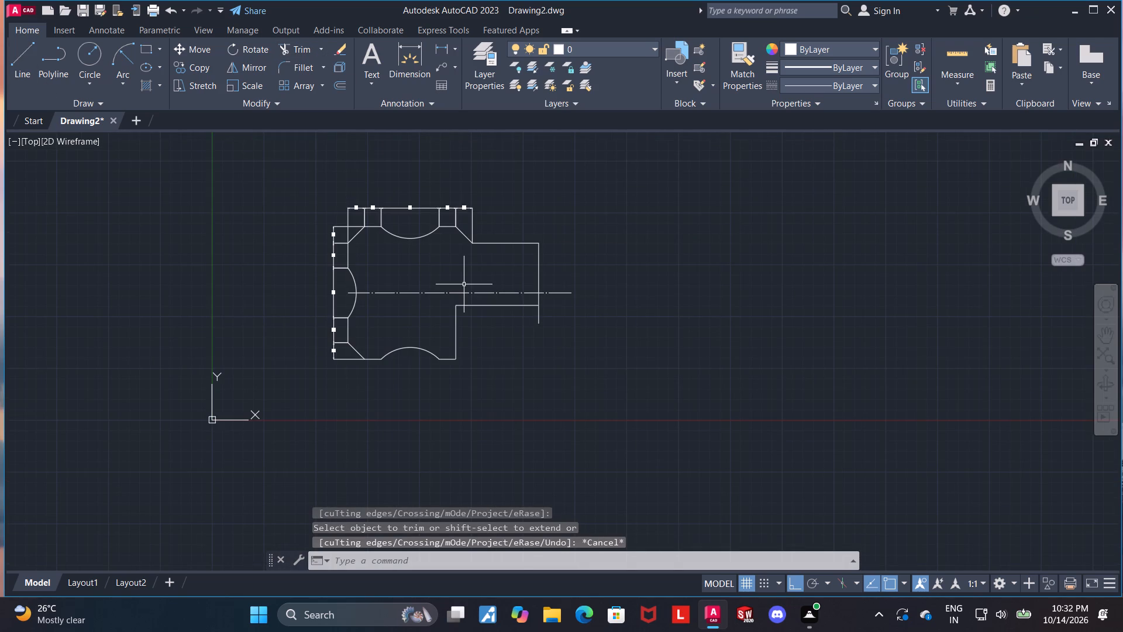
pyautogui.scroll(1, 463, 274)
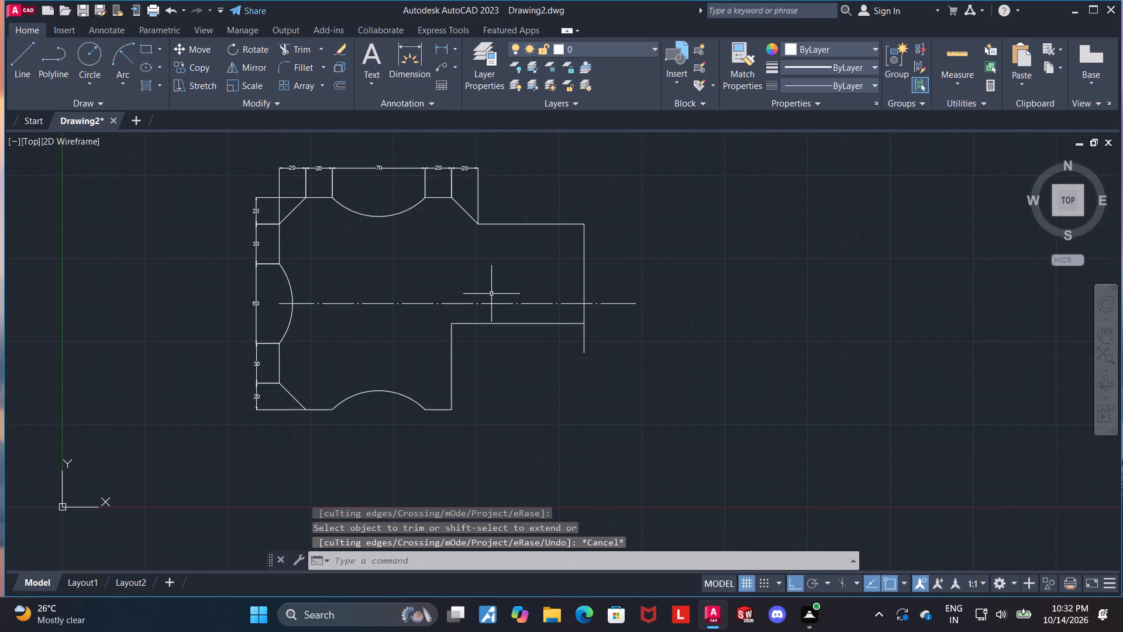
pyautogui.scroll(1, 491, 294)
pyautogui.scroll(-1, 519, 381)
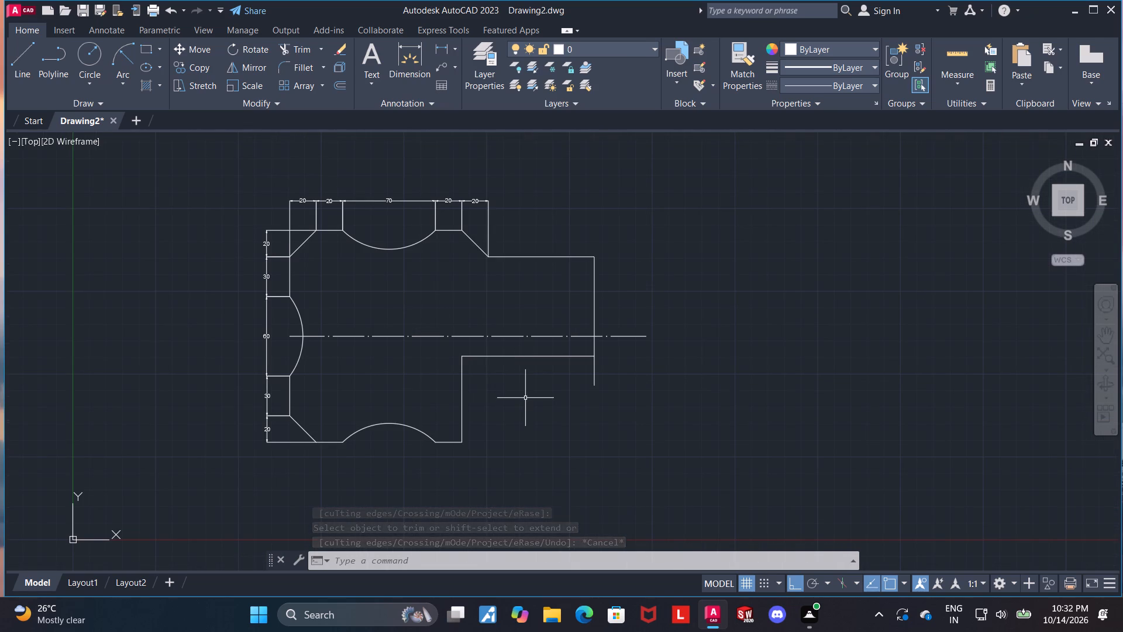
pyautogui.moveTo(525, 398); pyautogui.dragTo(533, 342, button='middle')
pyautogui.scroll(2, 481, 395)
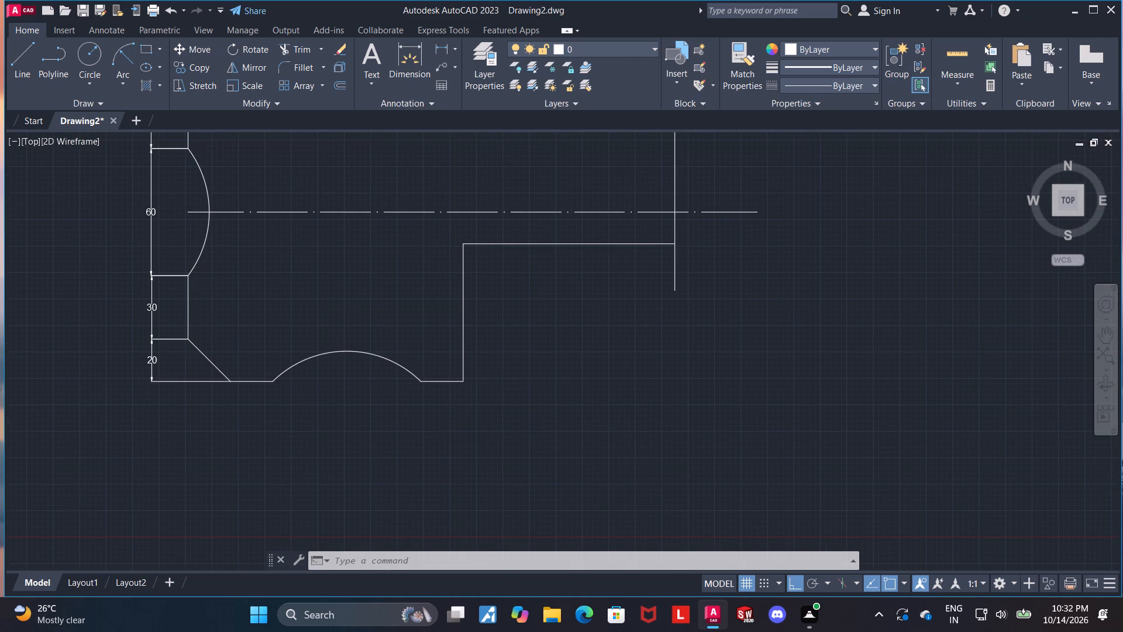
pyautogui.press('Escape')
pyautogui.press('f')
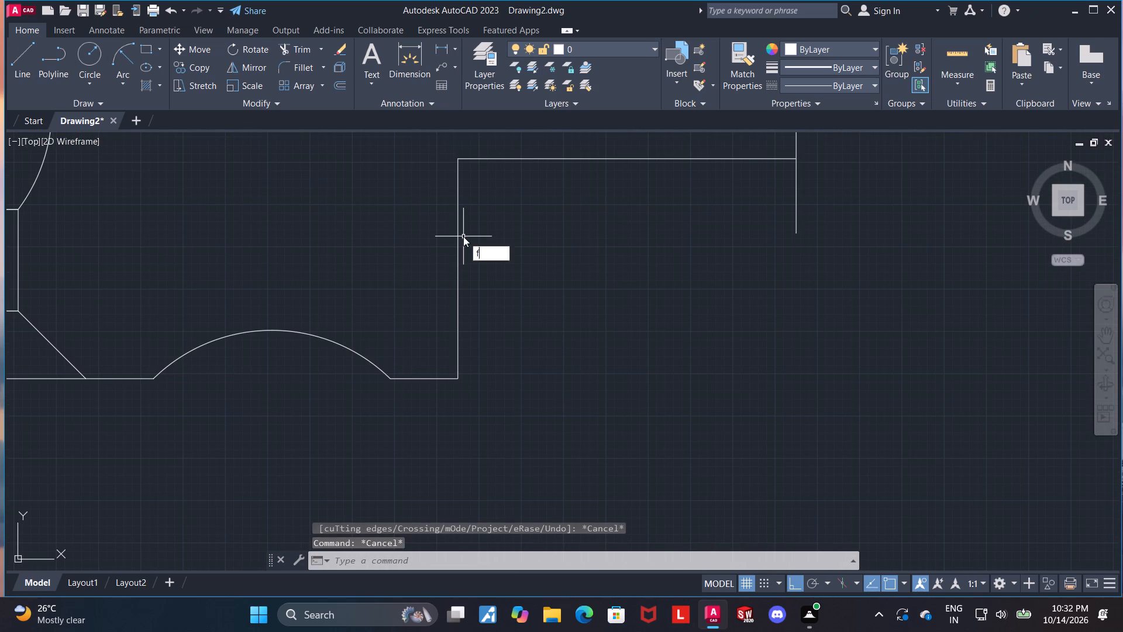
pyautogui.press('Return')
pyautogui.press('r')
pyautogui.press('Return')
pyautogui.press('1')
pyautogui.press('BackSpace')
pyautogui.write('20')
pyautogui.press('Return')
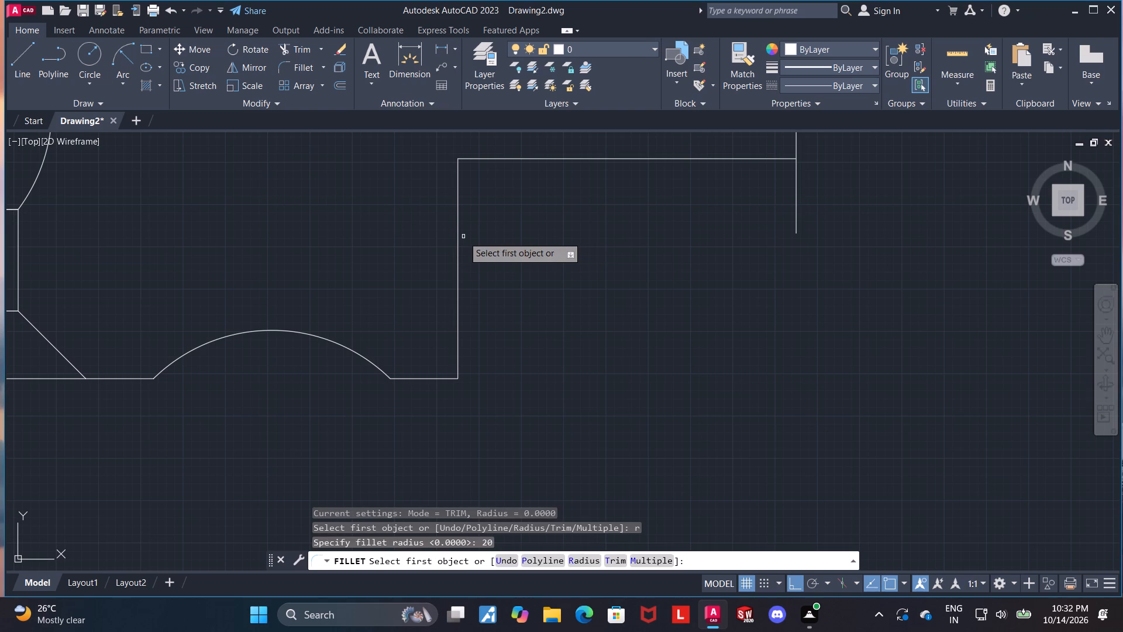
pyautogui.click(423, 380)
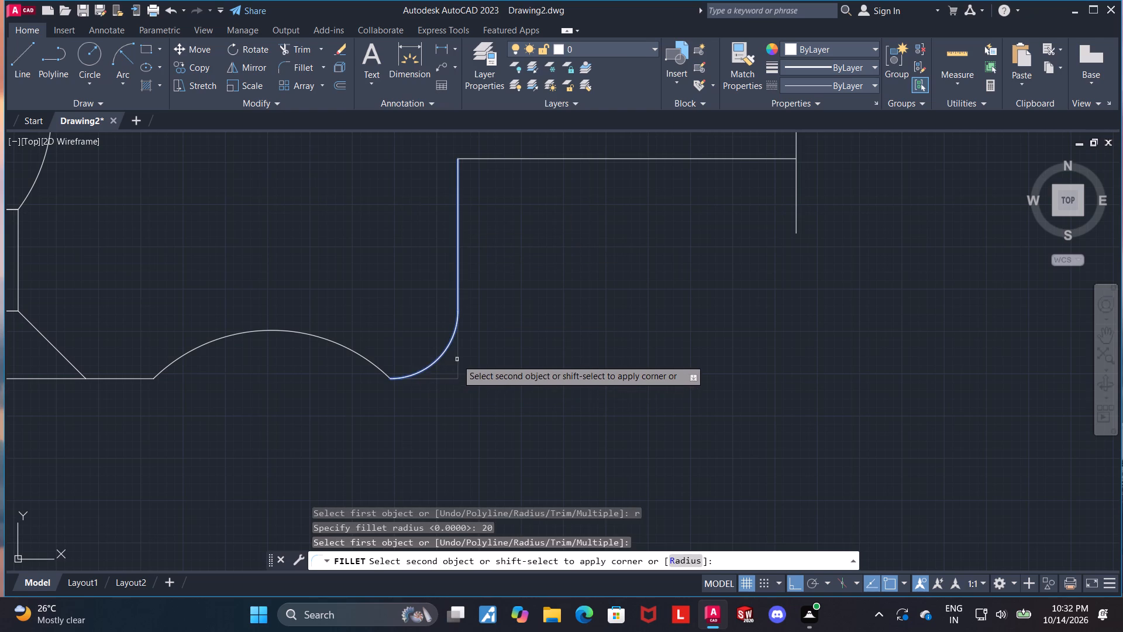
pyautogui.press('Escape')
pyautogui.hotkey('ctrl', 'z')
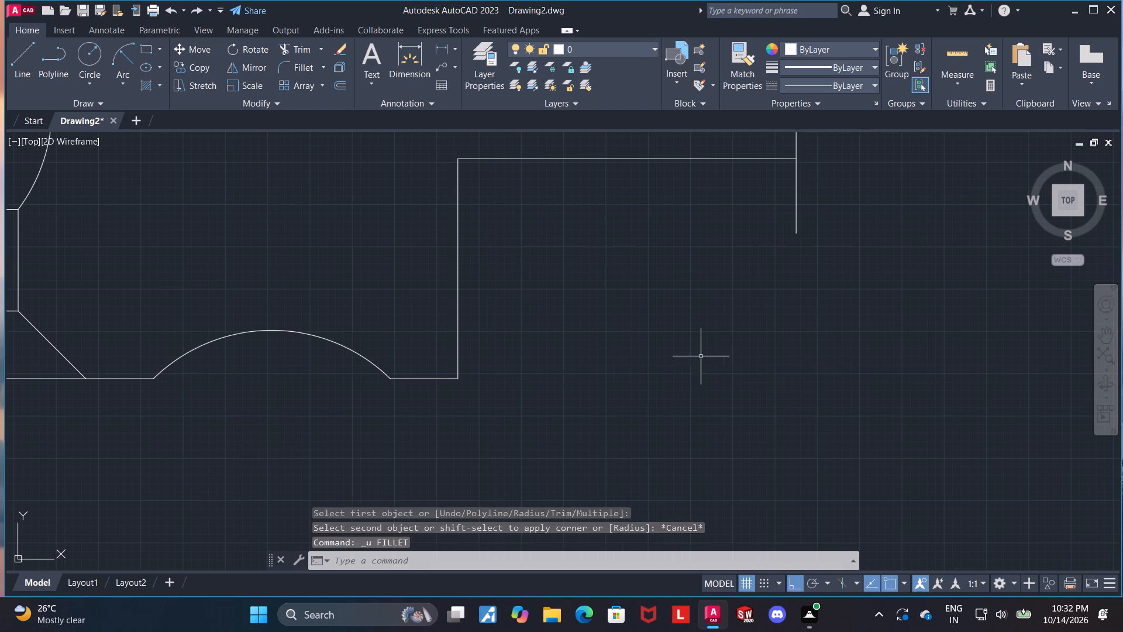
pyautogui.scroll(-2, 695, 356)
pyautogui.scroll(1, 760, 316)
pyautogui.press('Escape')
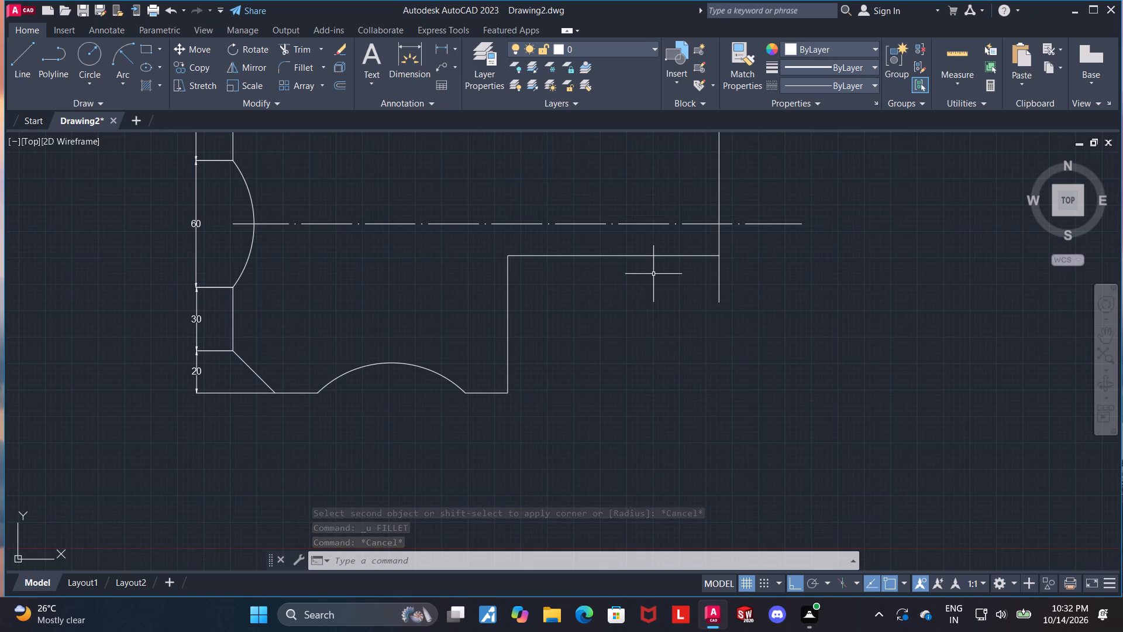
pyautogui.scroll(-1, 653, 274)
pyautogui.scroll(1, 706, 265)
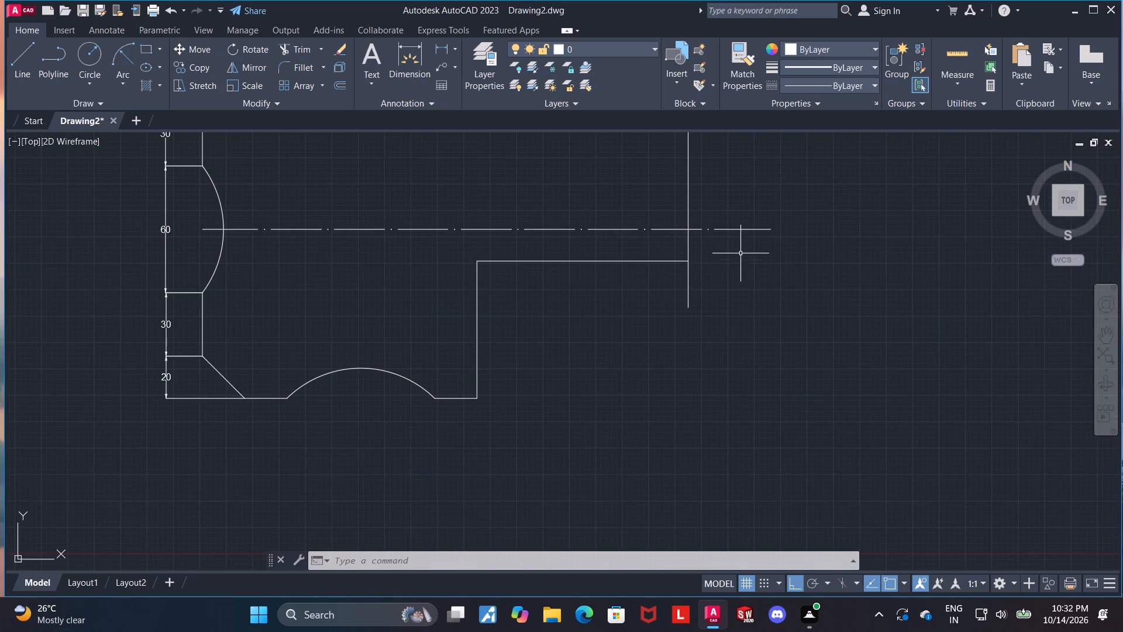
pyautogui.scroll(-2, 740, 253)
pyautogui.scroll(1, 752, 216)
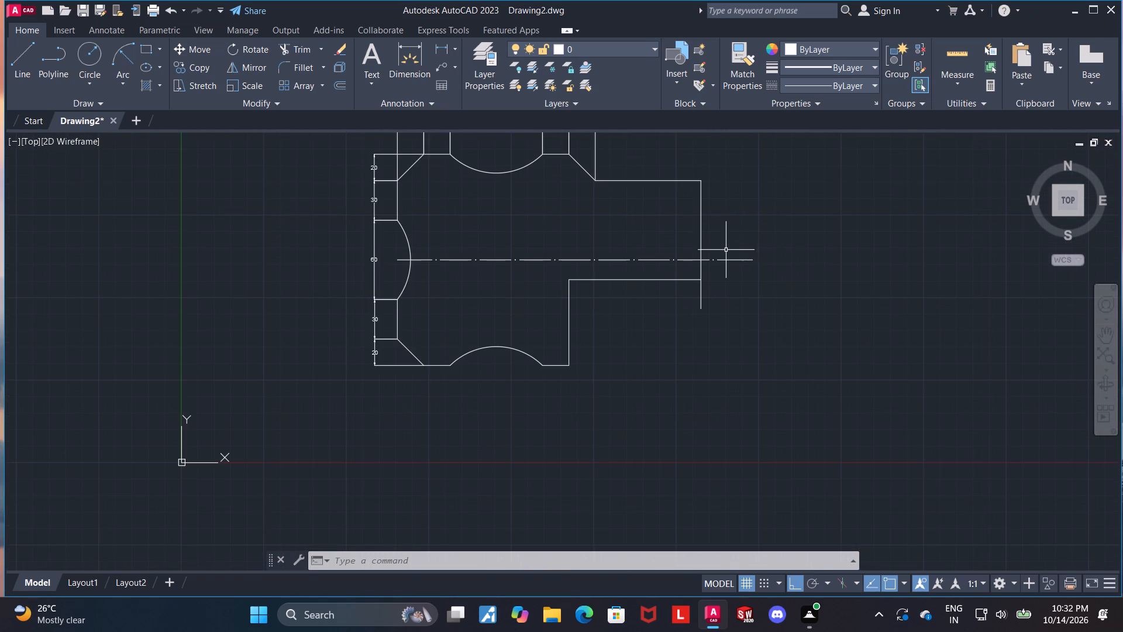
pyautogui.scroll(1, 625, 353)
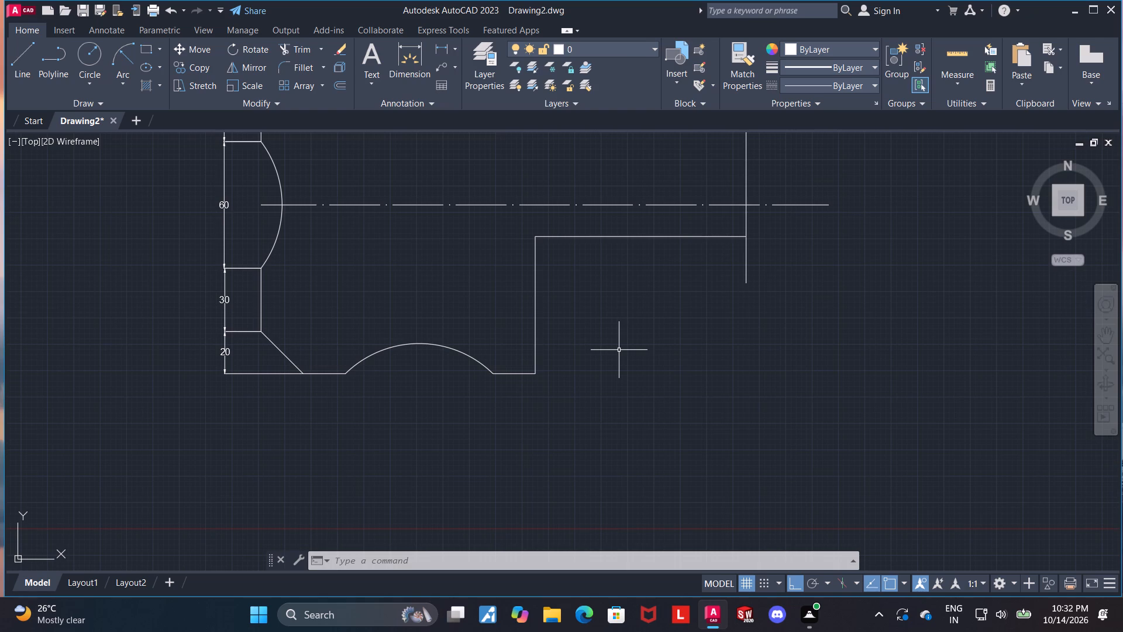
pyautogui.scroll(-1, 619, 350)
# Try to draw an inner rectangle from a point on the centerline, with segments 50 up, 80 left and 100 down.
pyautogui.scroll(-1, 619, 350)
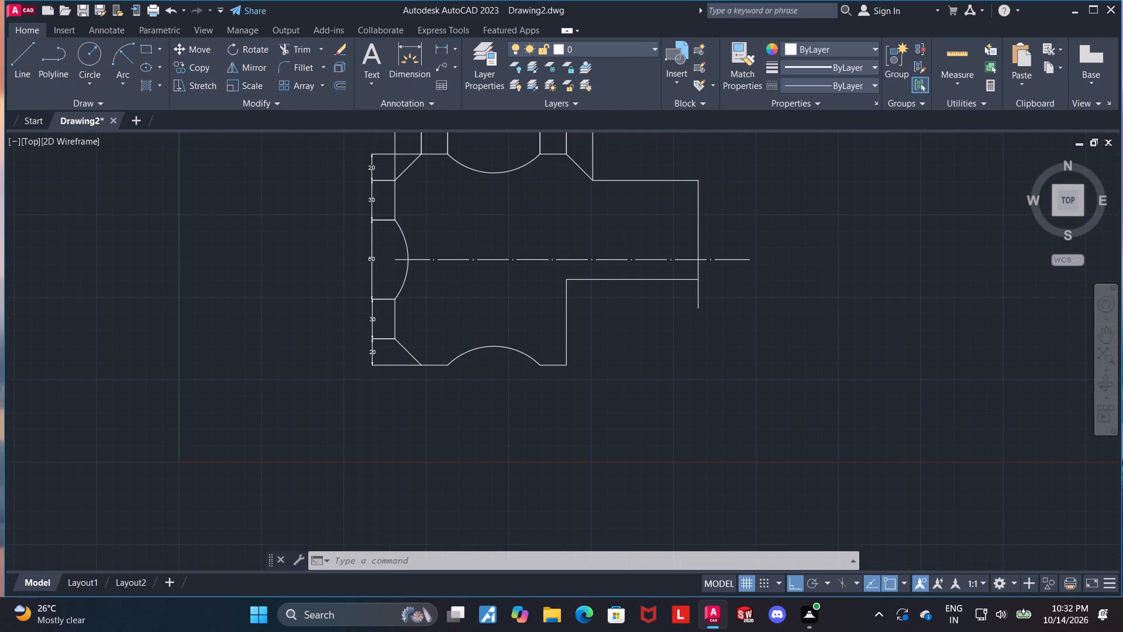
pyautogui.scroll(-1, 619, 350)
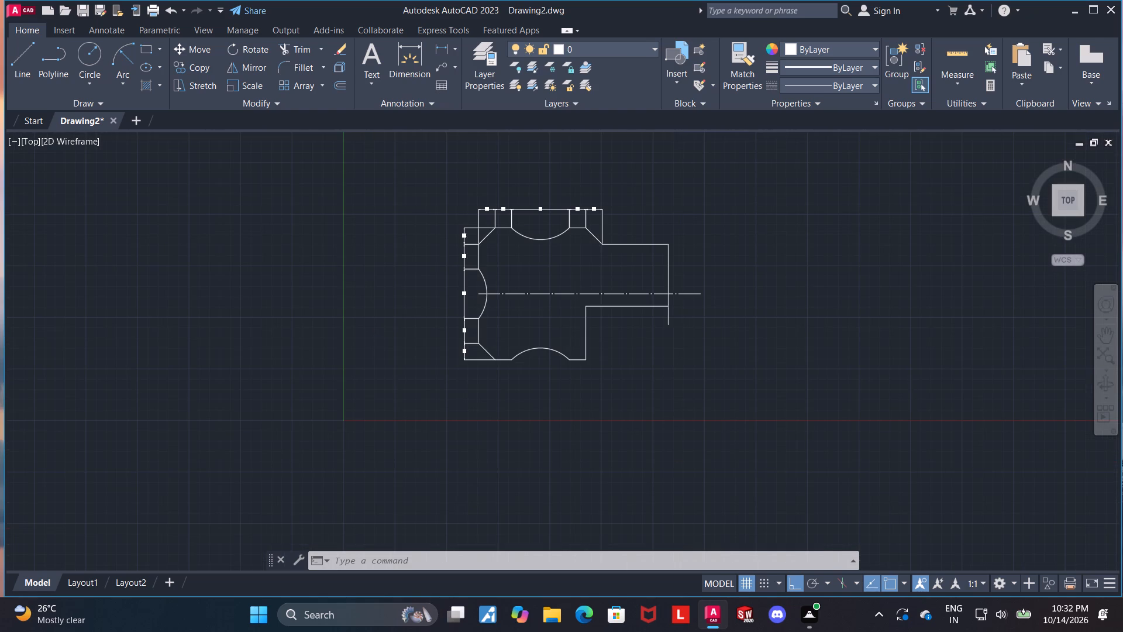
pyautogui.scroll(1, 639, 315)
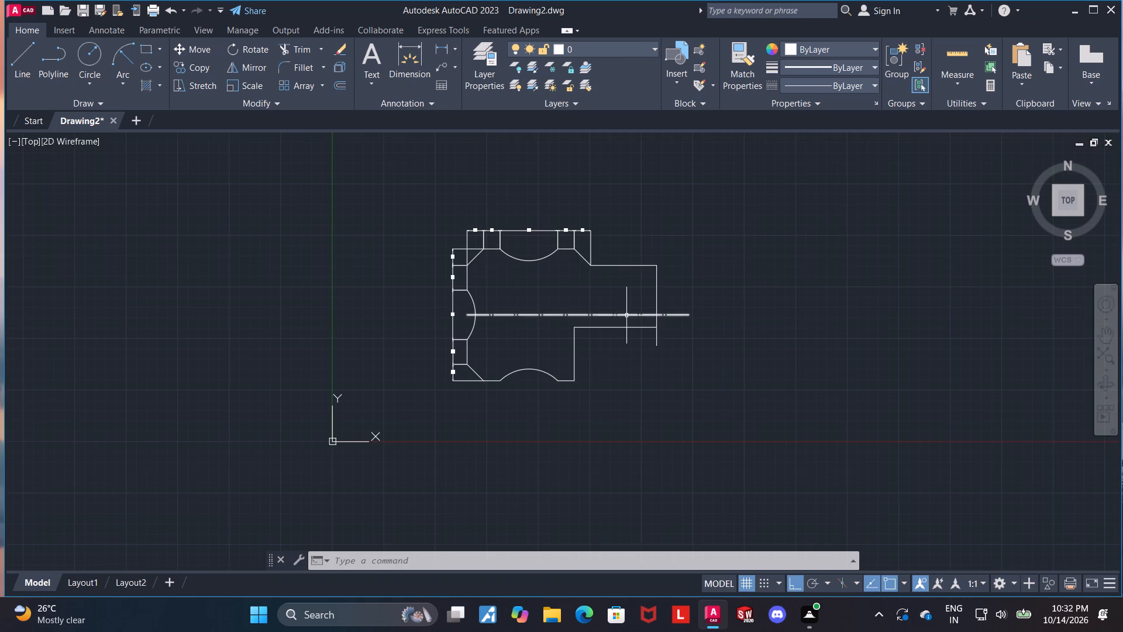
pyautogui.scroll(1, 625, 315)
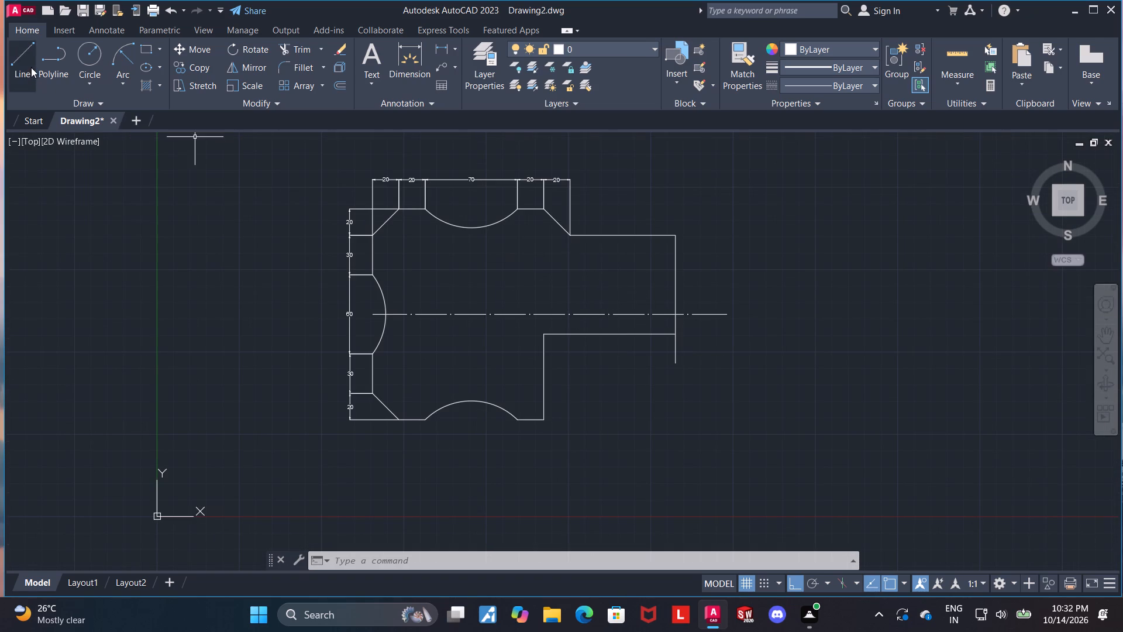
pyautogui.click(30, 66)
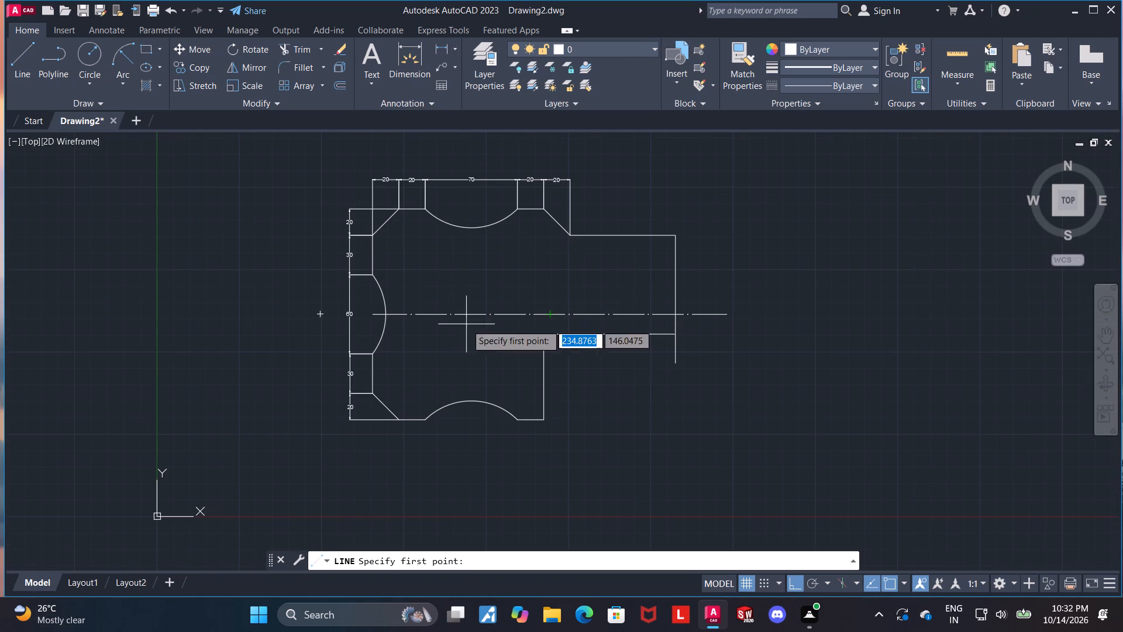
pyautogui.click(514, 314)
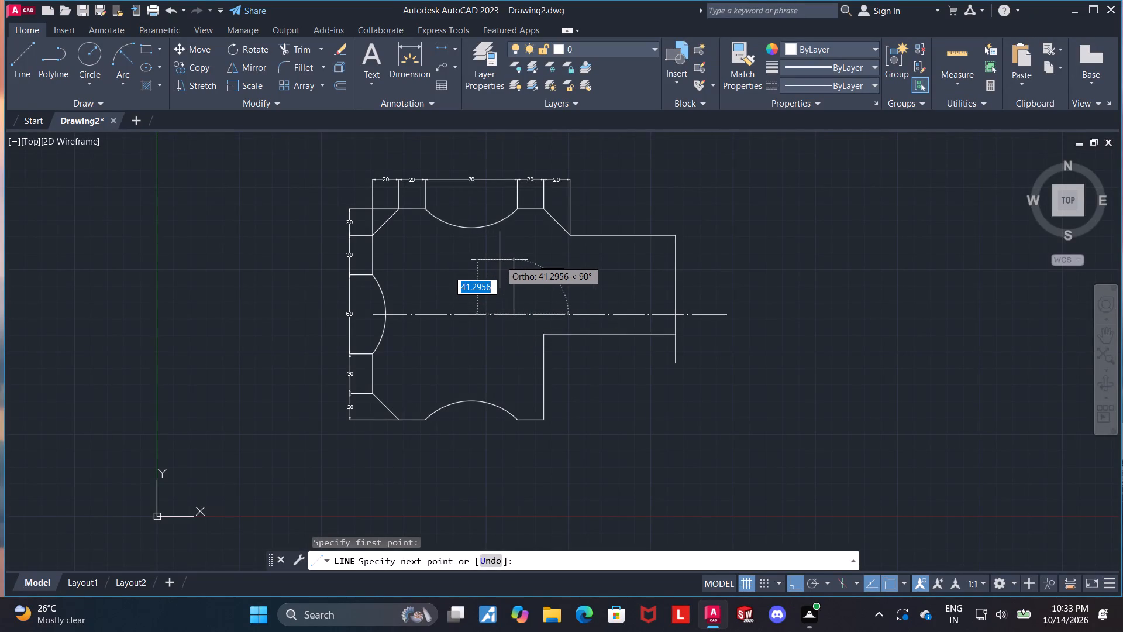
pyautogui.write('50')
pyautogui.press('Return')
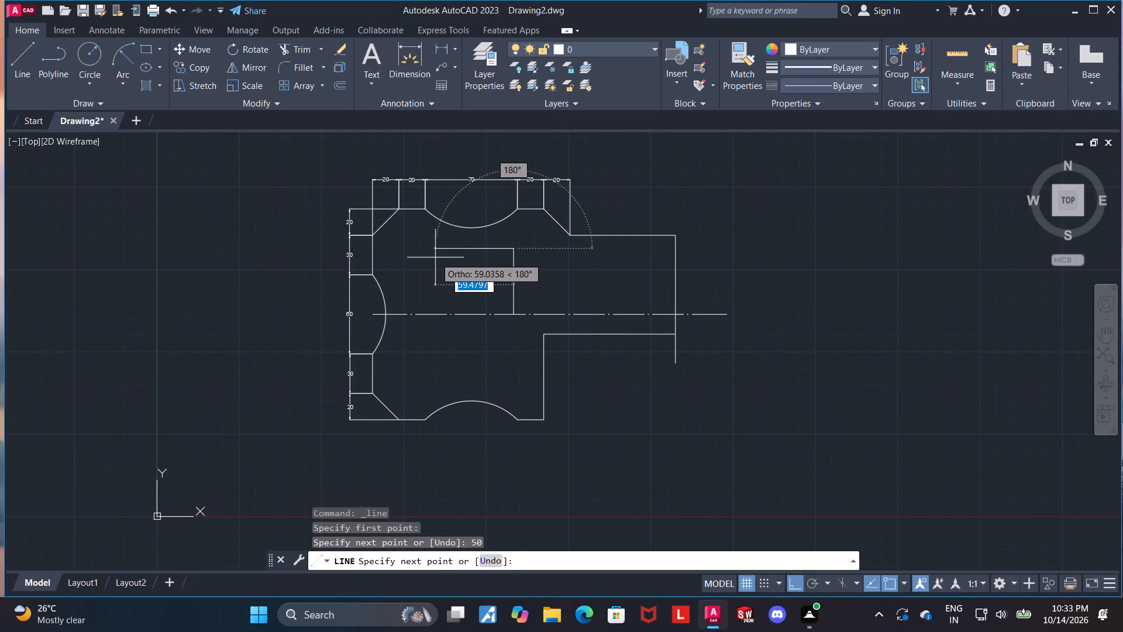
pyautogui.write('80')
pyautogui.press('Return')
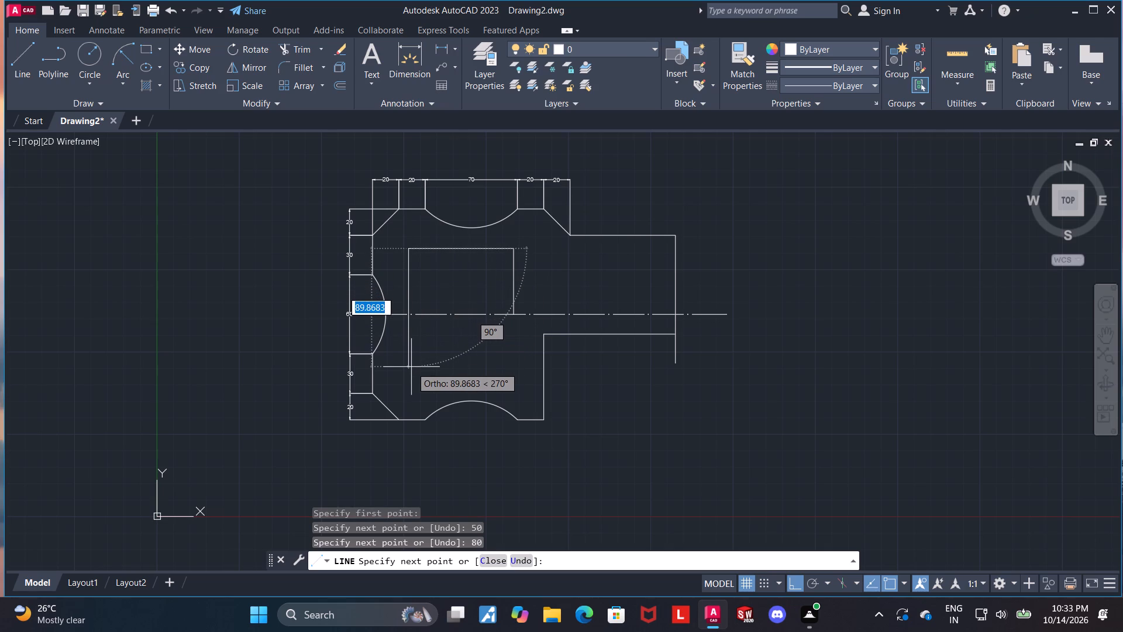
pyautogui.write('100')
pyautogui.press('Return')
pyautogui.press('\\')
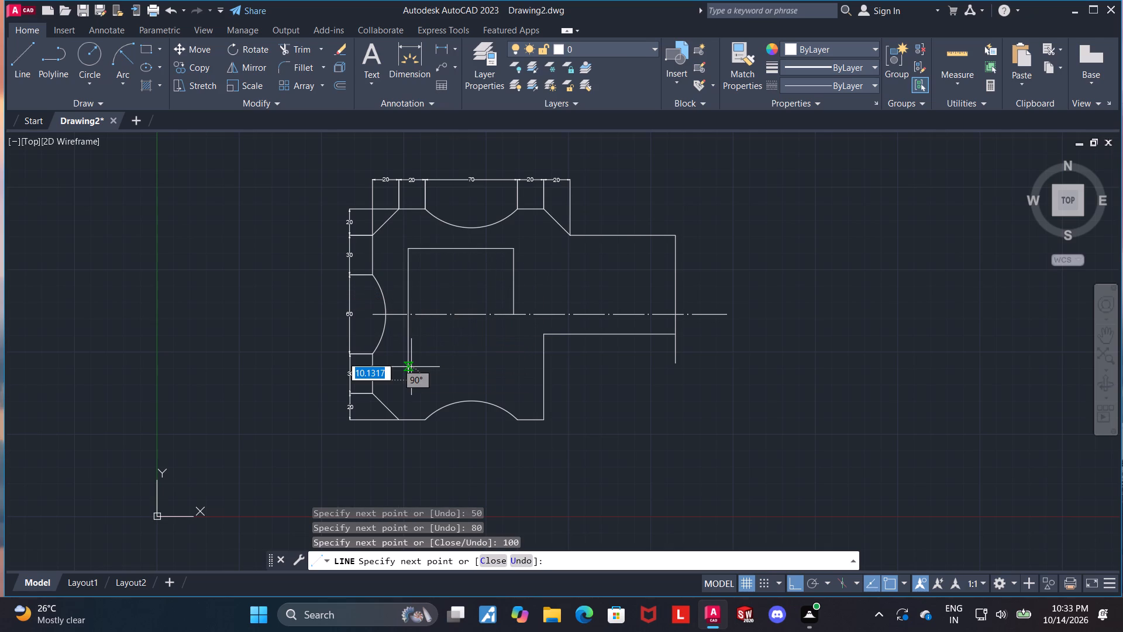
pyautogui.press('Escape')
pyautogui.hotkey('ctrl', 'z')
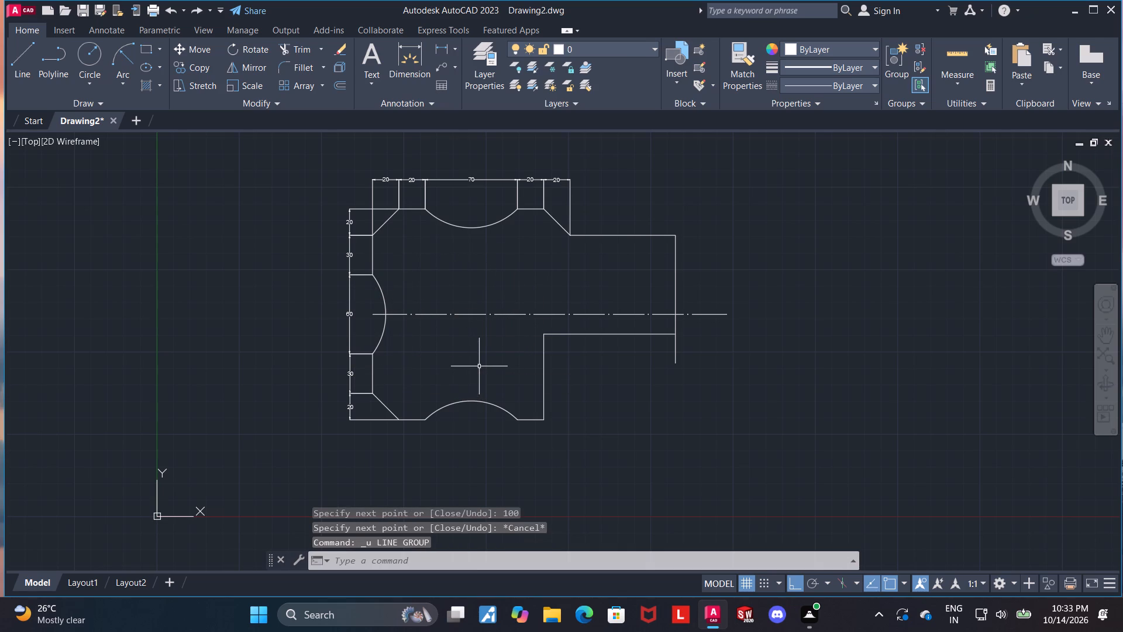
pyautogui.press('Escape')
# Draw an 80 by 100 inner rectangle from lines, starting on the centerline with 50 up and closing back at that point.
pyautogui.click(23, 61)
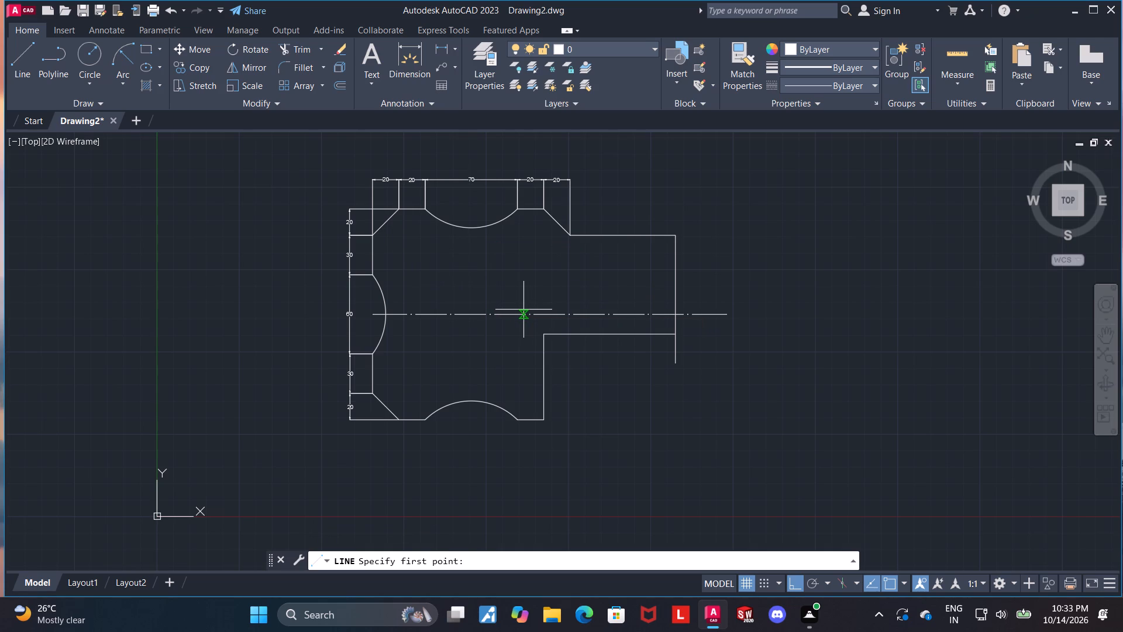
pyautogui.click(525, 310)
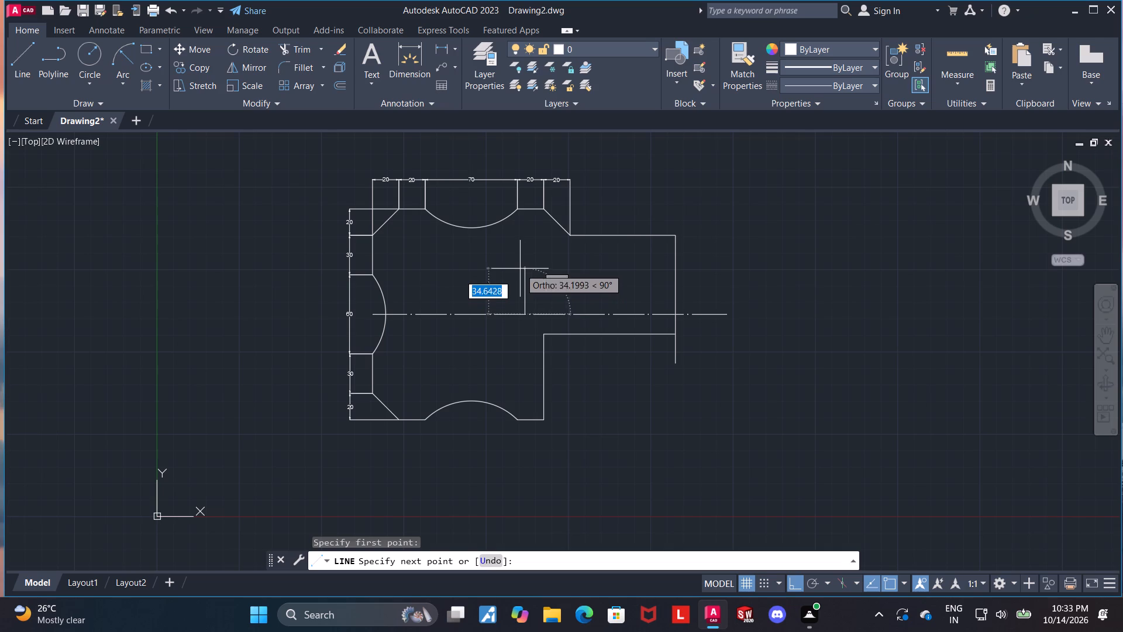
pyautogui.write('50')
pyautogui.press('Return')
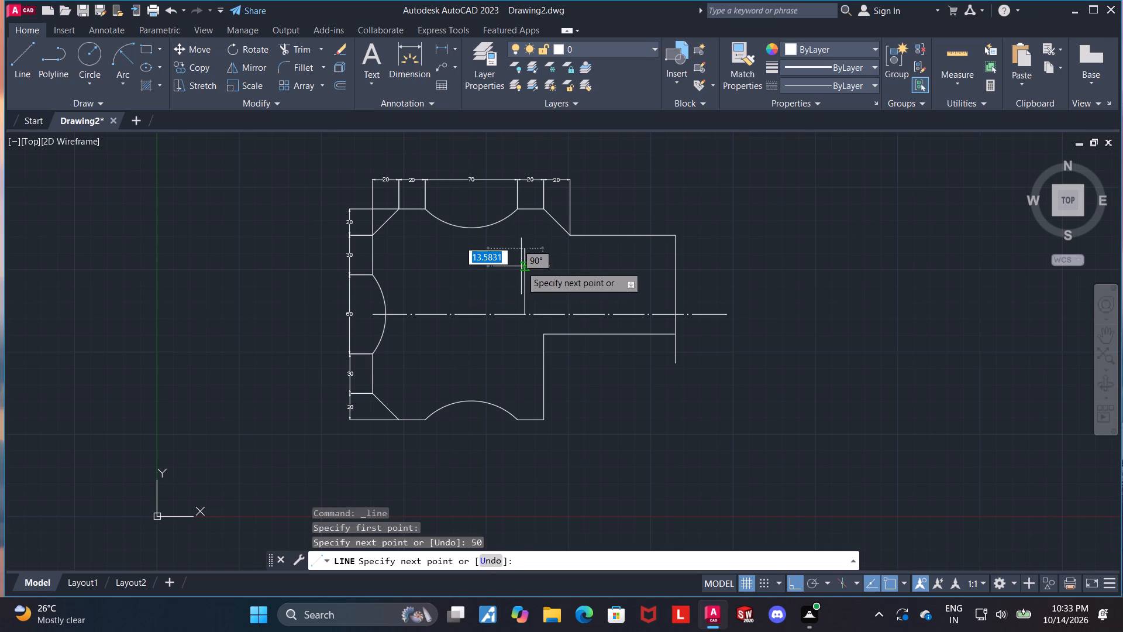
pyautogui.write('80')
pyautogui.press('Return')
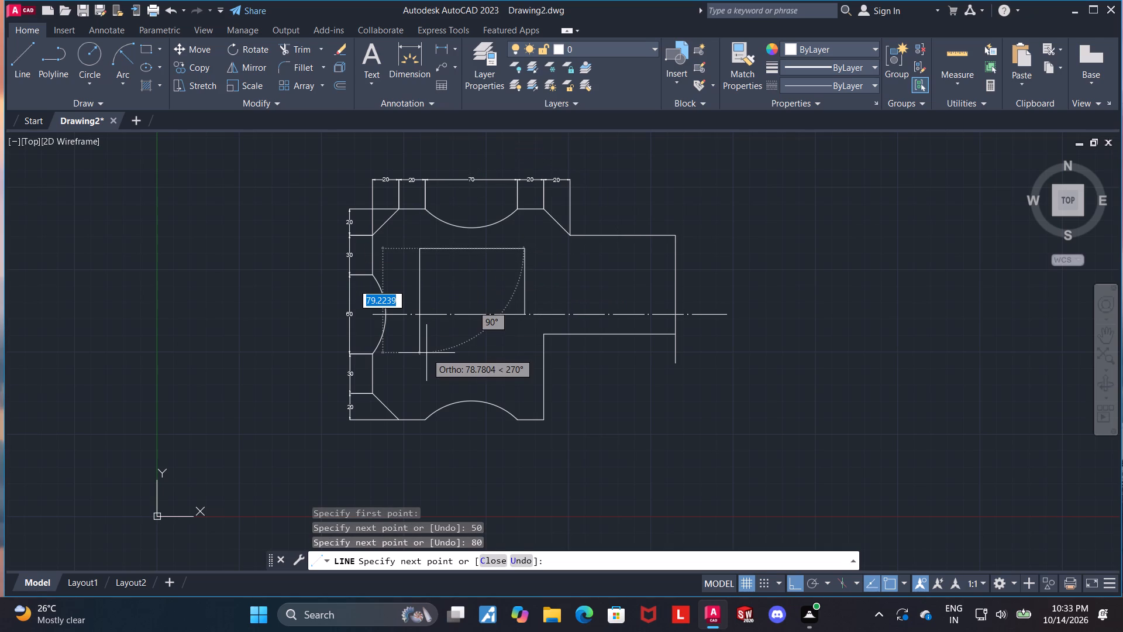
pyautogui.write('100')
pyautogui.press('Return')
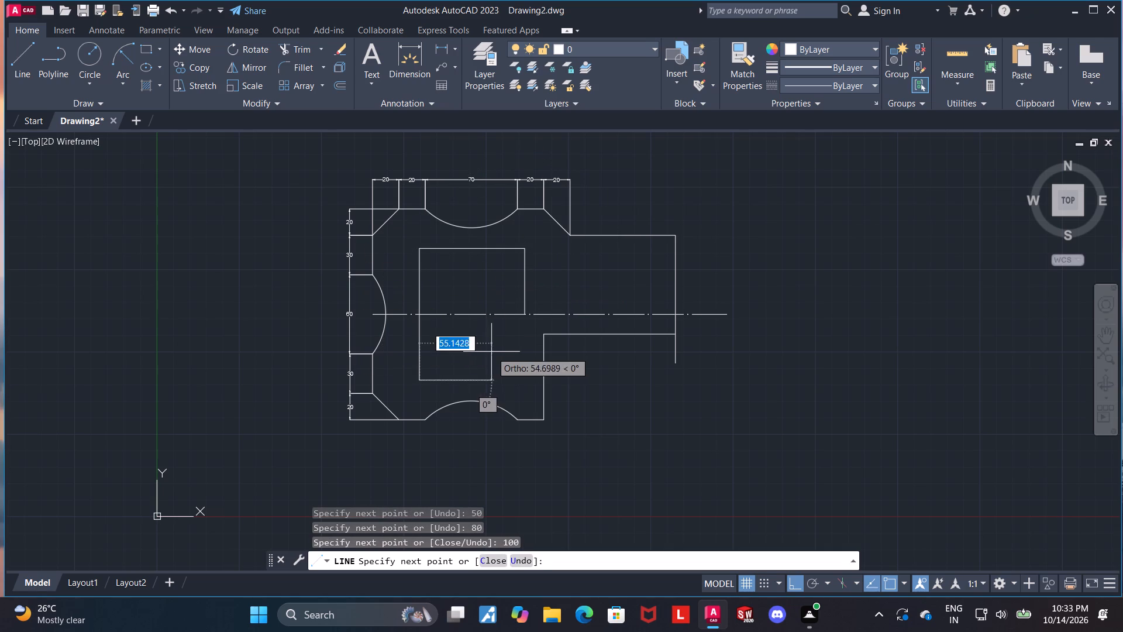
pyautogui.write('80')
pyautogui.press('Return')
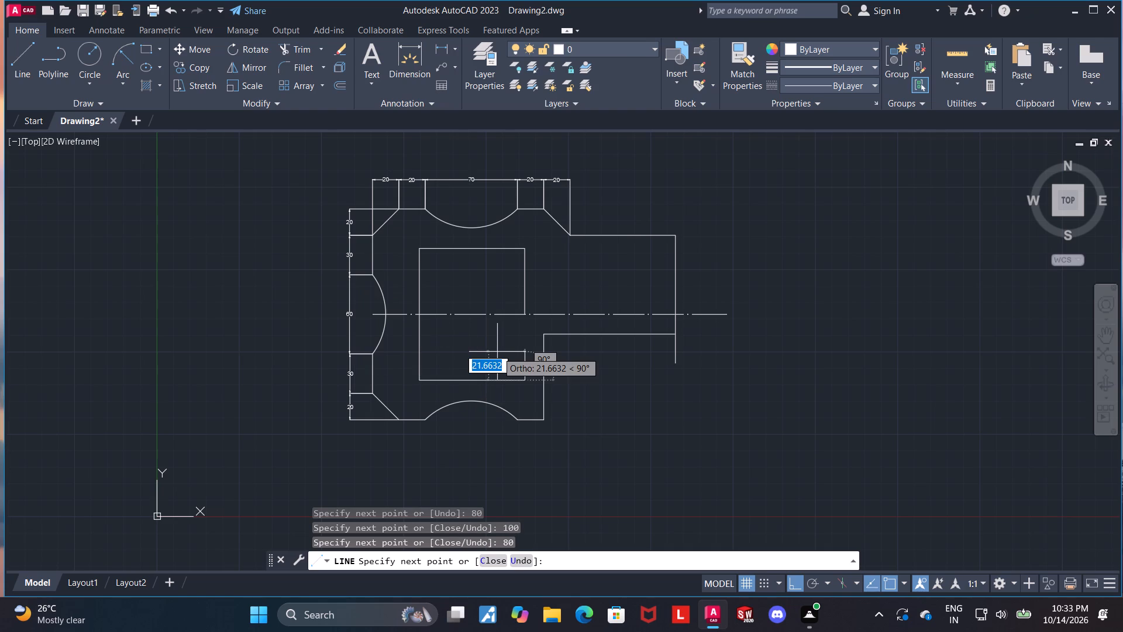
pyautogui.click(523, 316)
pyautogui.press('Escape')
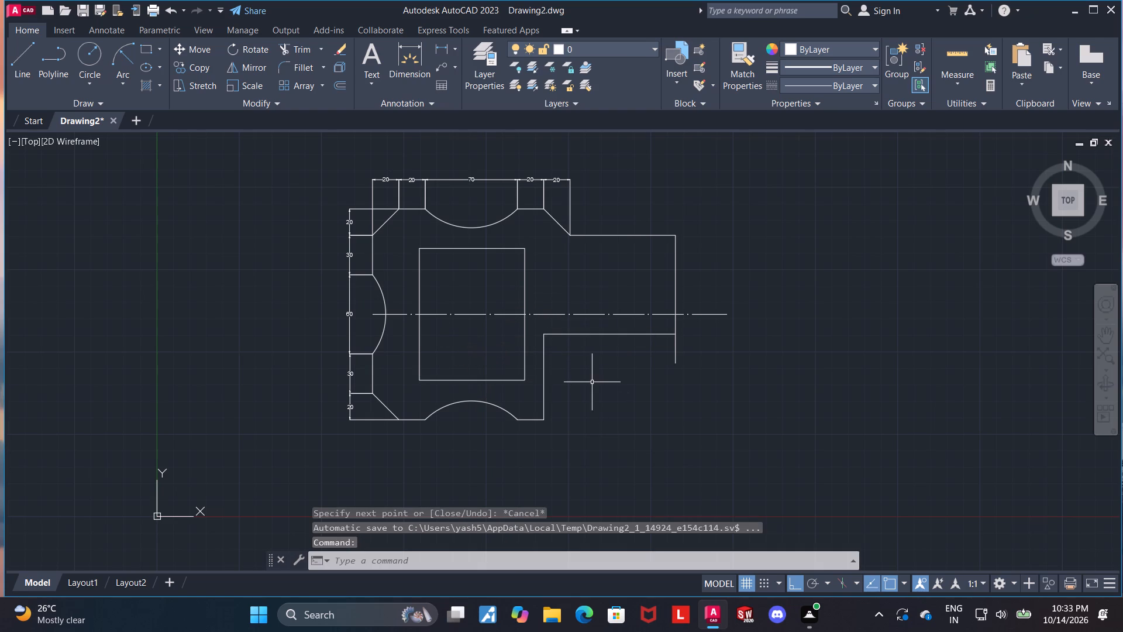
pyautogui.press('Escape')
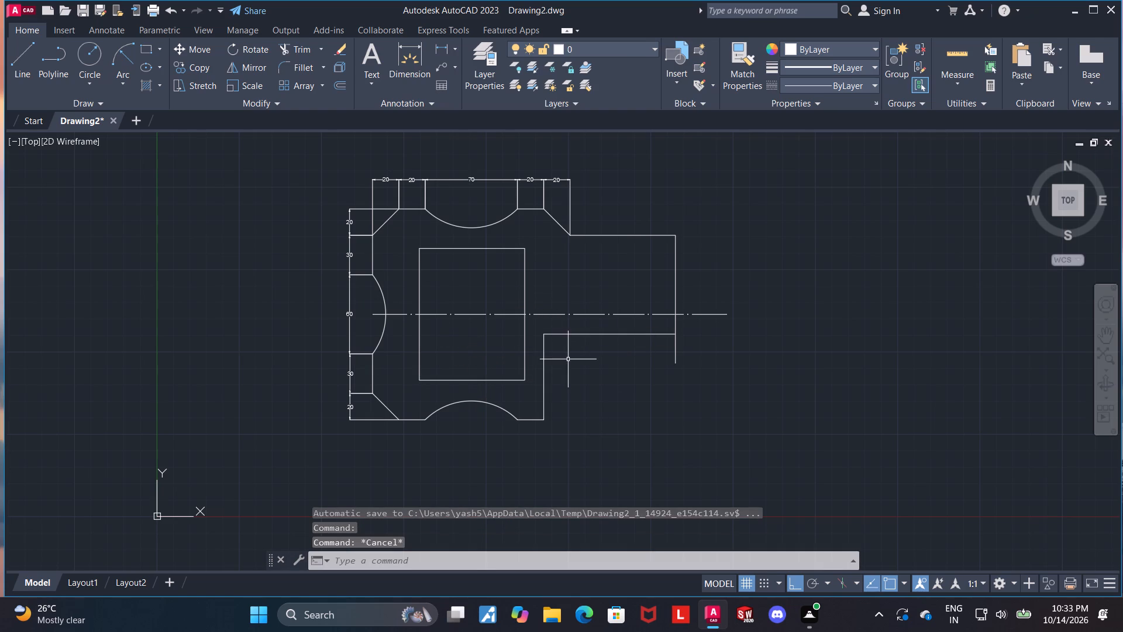
# Draw a 15-long vertical line downward from the lower end of the upper-right diagonal corner.
pyautogui.click(27, 46)
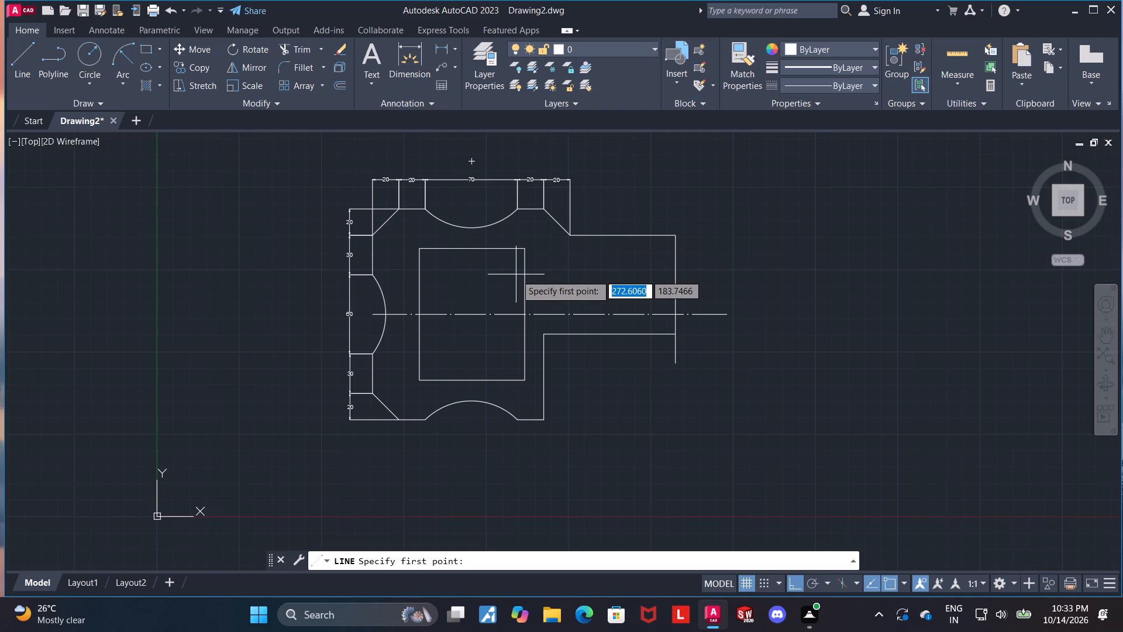
pyautogui.click(570, 235)
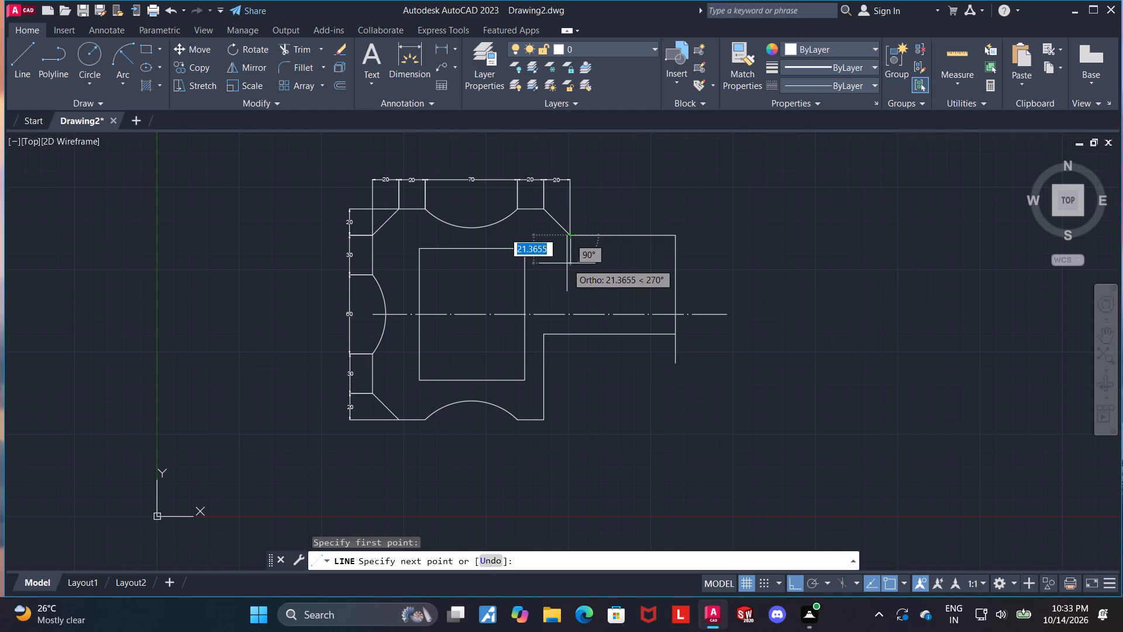
pyautogui.write('15')
pyautogui.press('Return')
pyautogui.press('Escape')
pyautogui.press('Escape')
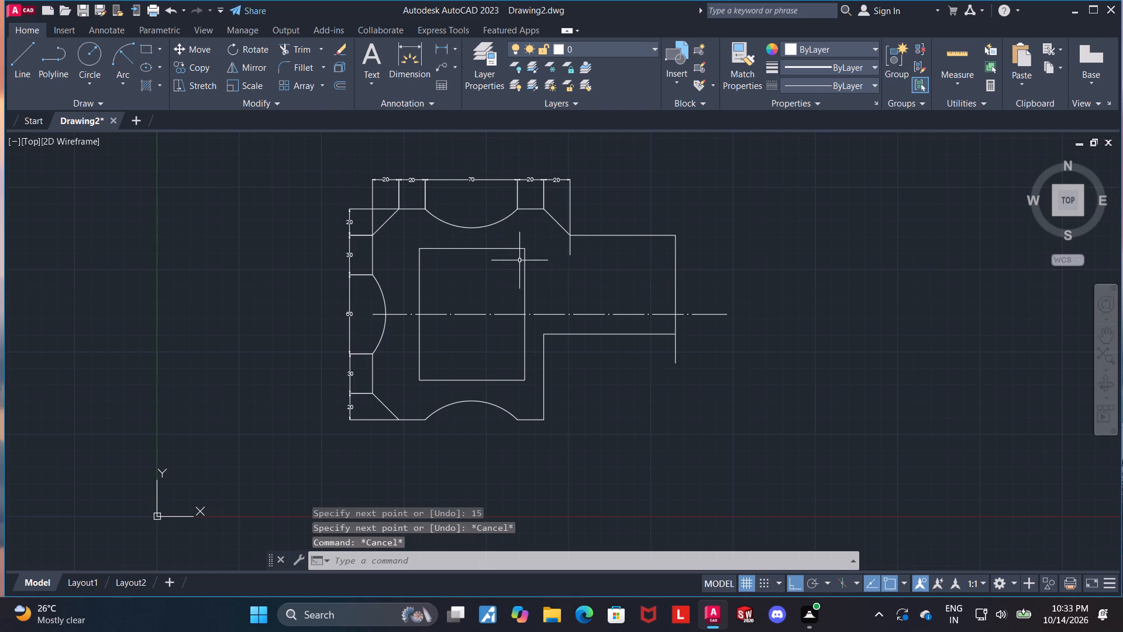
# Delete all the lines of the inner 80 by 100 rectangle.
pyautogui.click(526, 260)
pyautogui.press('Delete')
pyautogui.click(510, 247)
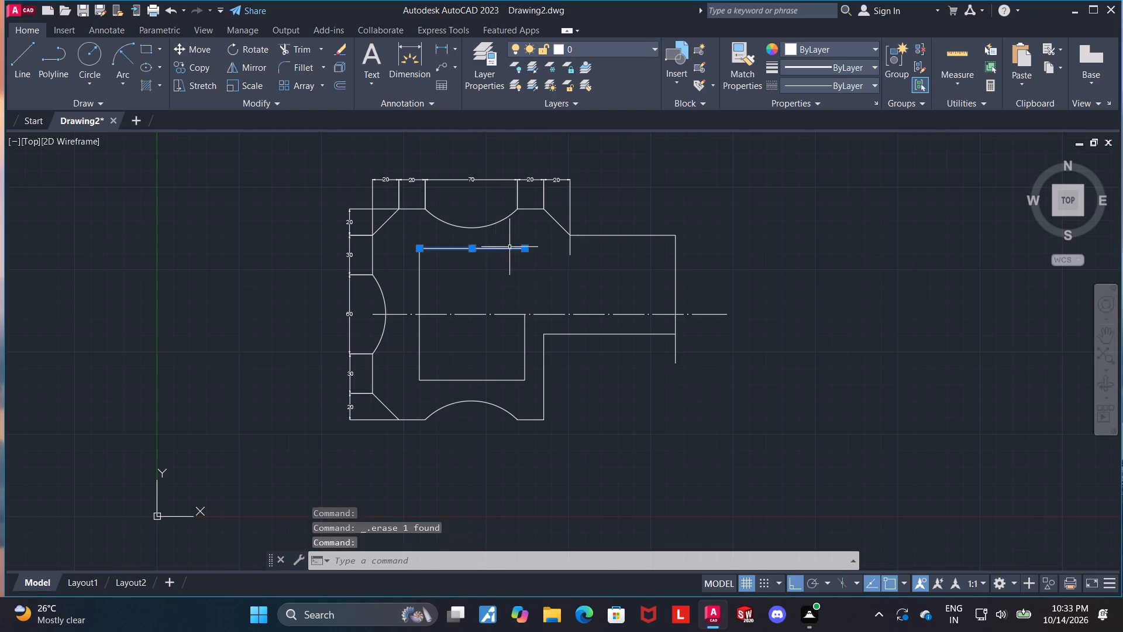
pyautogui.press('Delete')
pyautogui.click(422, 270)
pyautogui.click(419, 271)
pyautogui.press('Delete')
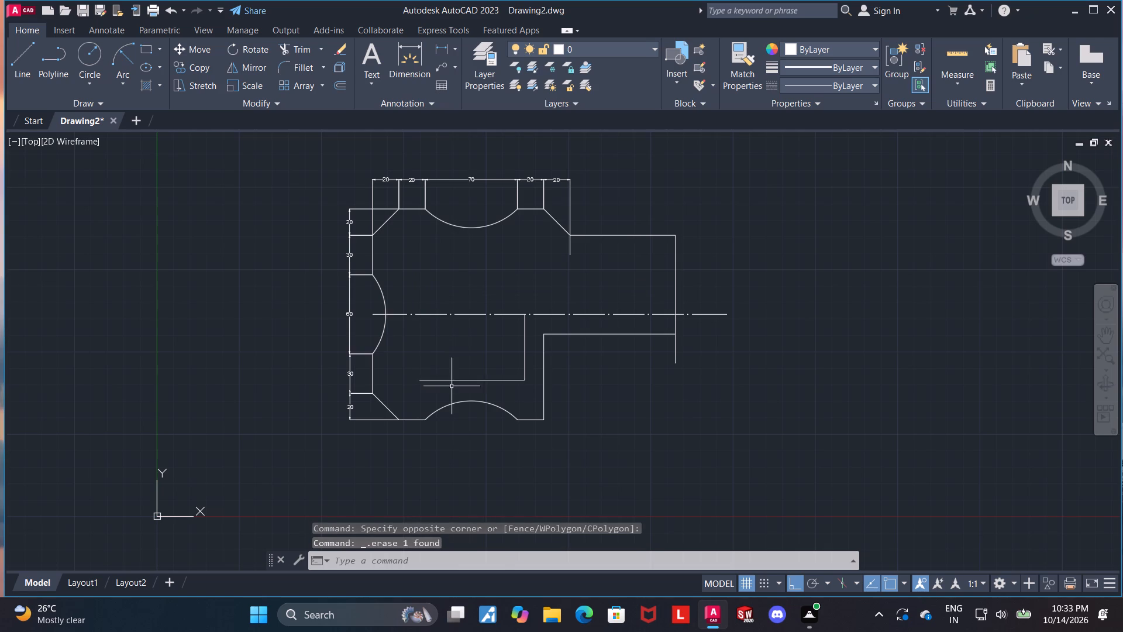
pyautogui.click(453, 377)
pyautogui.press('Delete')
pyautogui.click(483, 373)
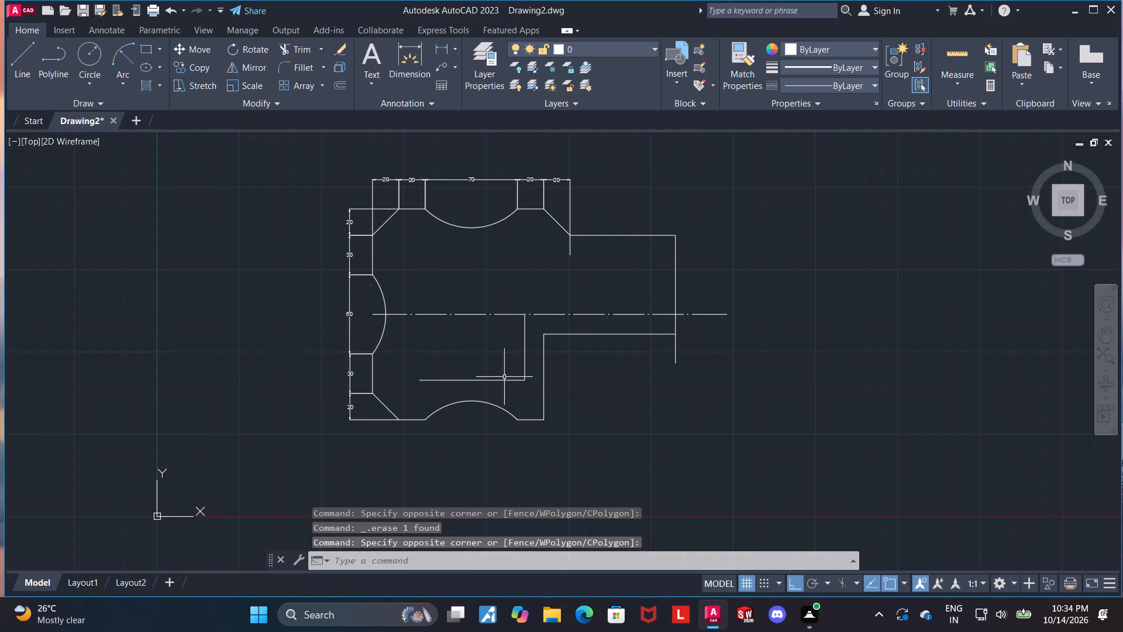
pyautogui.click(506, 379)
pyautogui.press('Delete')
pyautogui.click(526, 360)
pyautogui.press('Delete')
# Delete the extension's upper horizontal line and the vertical line at its right end.
pyautogui.scroll(-1, 570, 308)
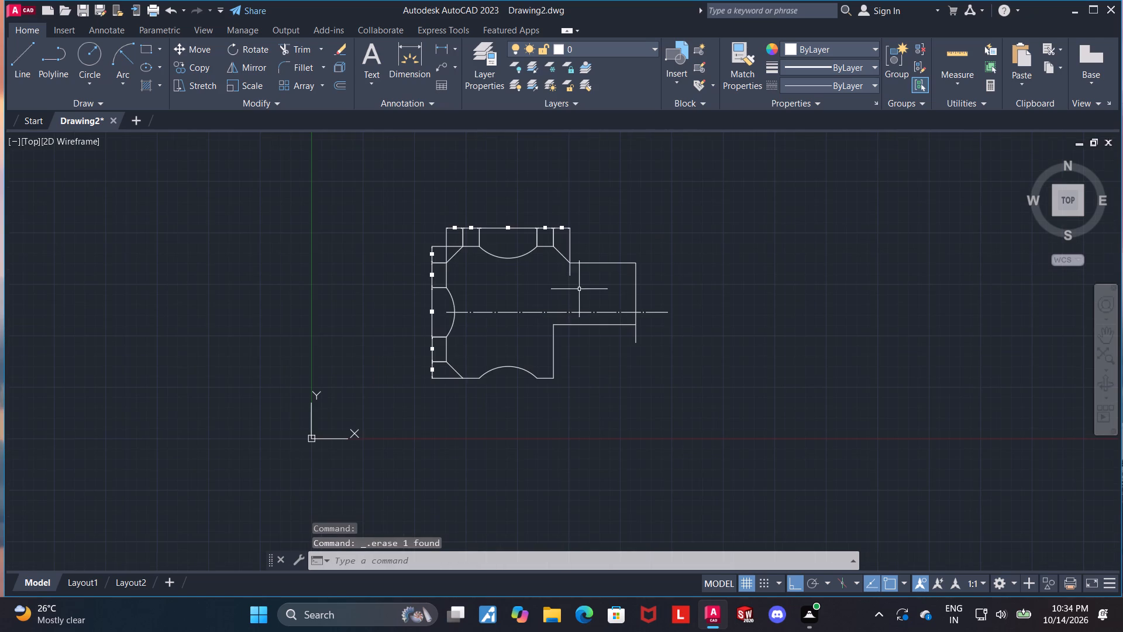
pyautogui.scroll(1, 807, 273)
pyautogui.scroll(1, 756, 265)
pyautogui.scroll(-2, 436, 270)
pyautogui.scroll(1, 389, 267)
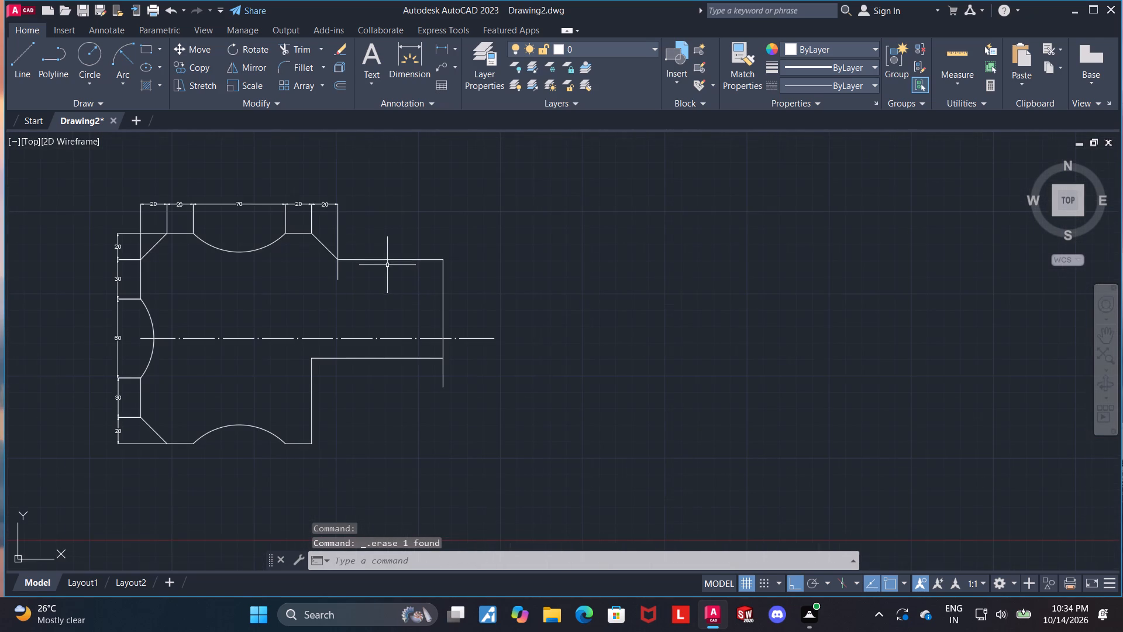
pyautogui.click(387, 258)
pyautogui.scroll(-1, 492, 300)
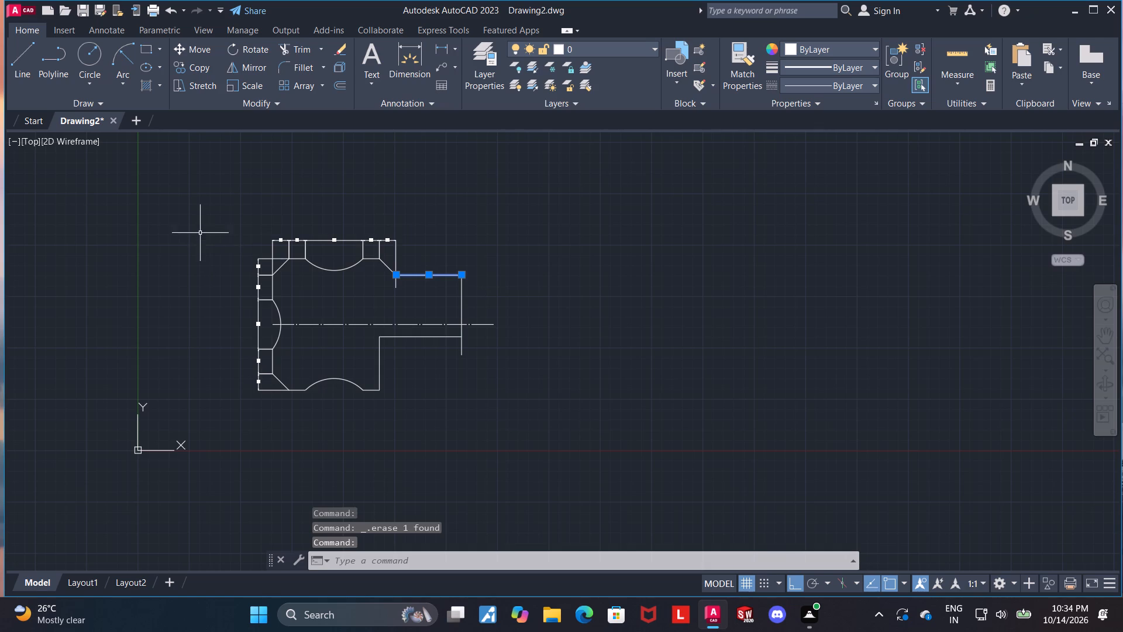
pyautogui.scroll(1, 195, 229)
pyautogui.scroll(-1, 674, 325)
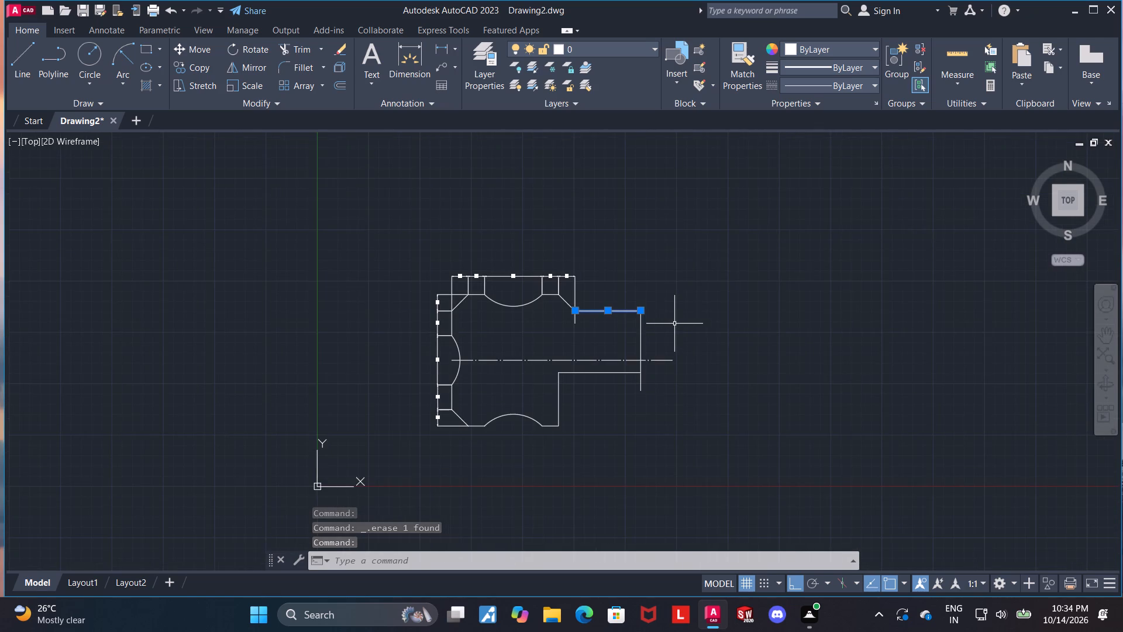
pyautogui.scroll(2, 674, 306)
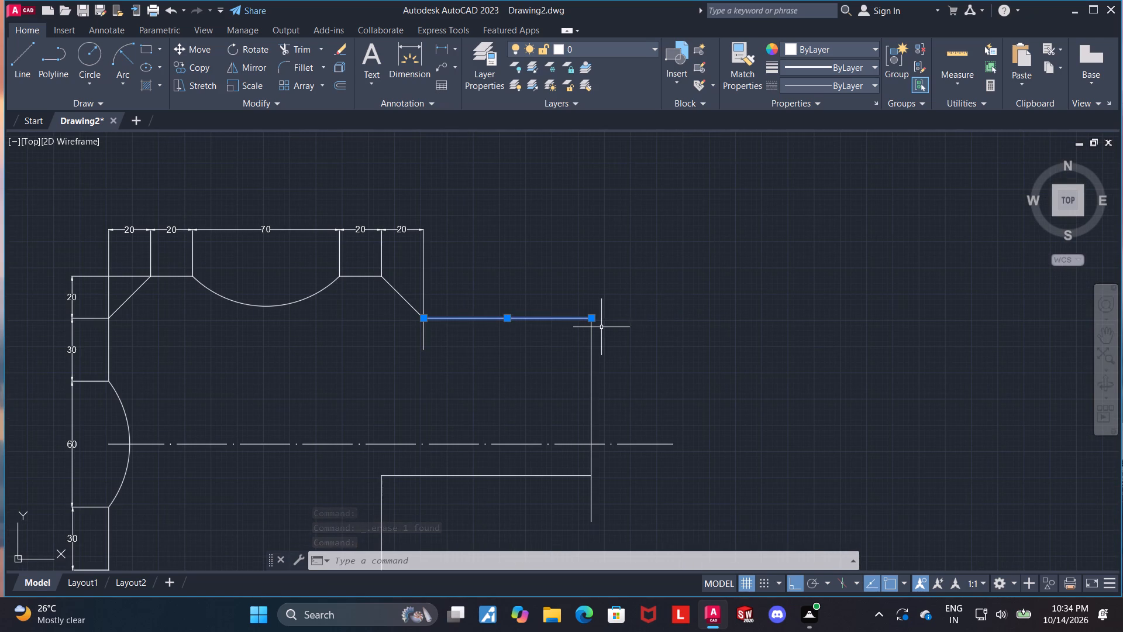
pyautogui.scroll(-1, 542, 356)
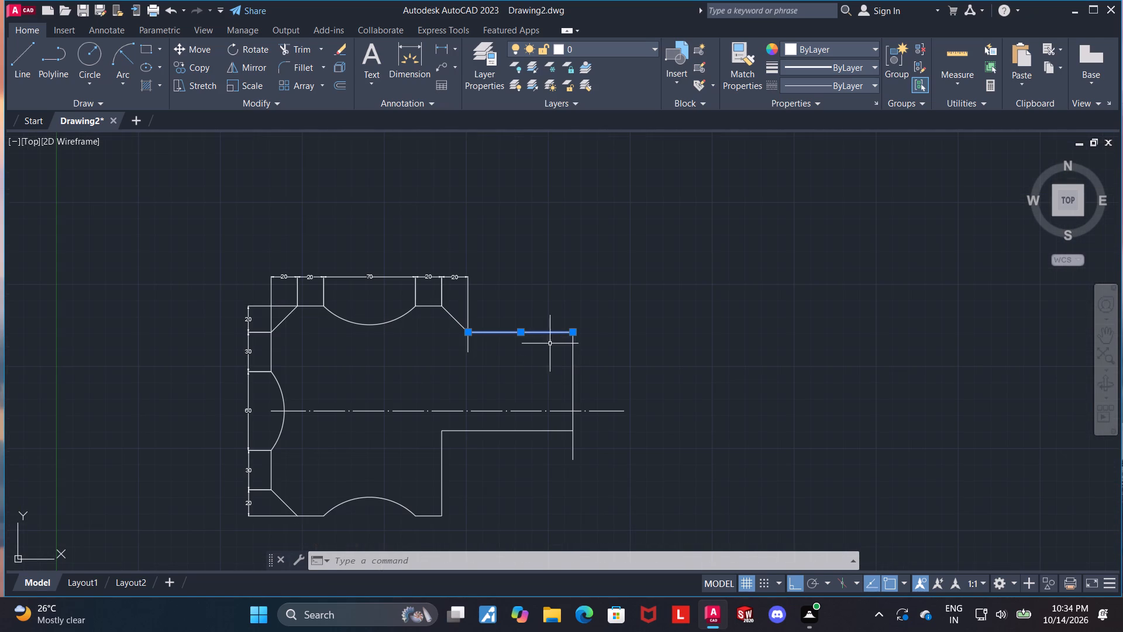
pyautogui.press('Escape')
pyautogui.click(550, 332)
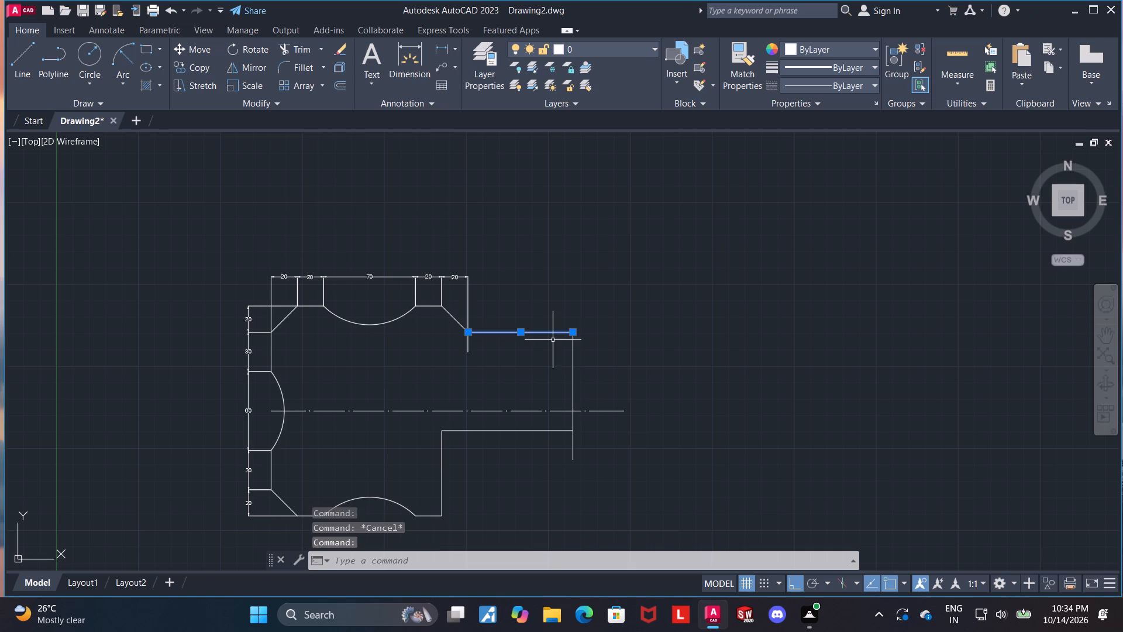
pyautogui.press('Delete')
pyautogui.click(571, 368)
pyautogui.press('Delete')
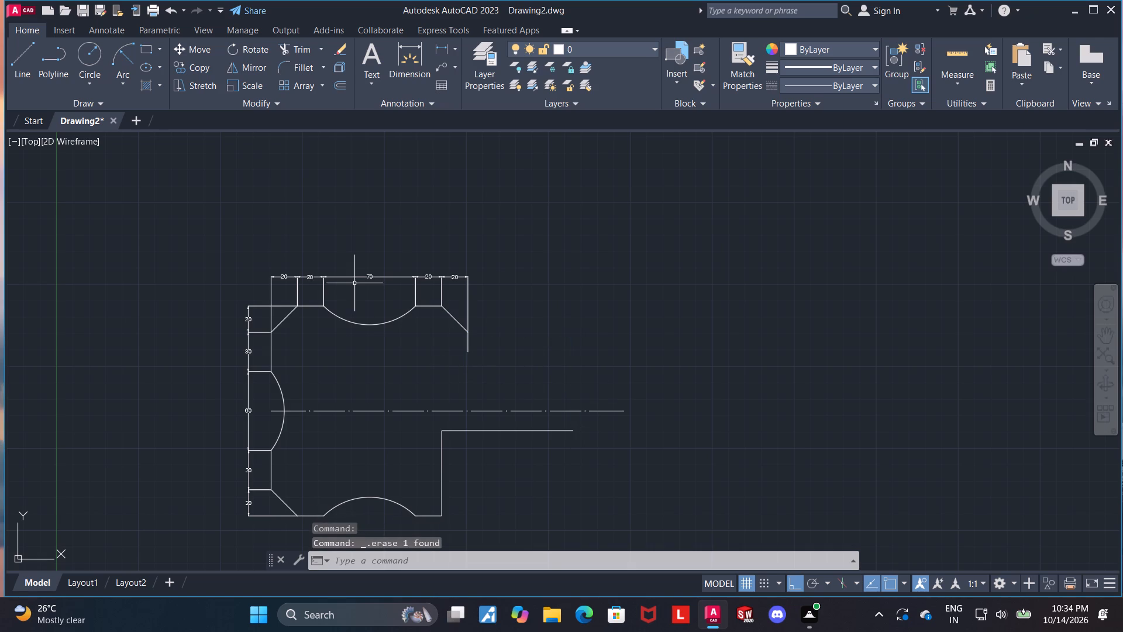
# Draw an 80-long horizontal line to the right from the lower end of the 15-long vertical.
pyautogui.click(26, 66)
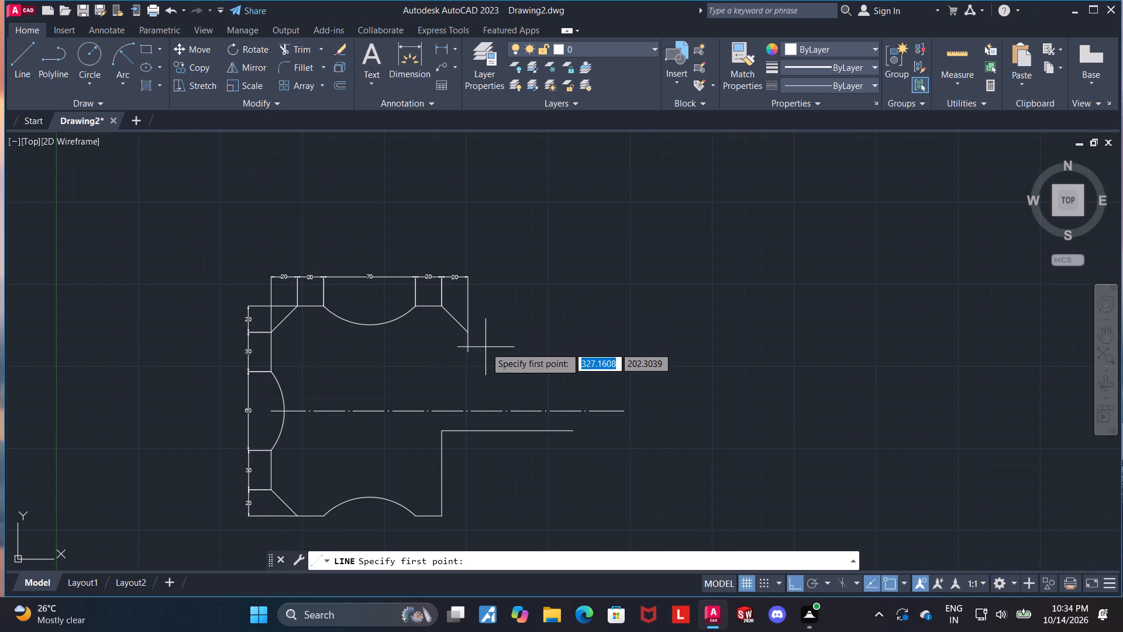
pyautogui.click(467, 355)
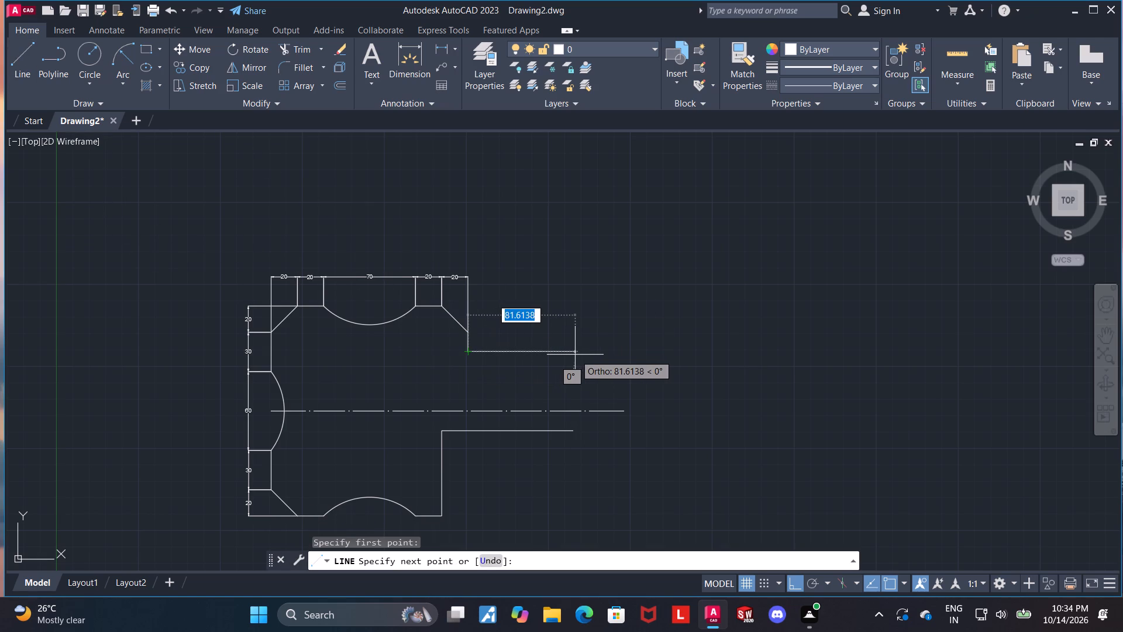
pyautogui.write('80')
pyautogui.press('Return')
pyautogui.press('Escape')
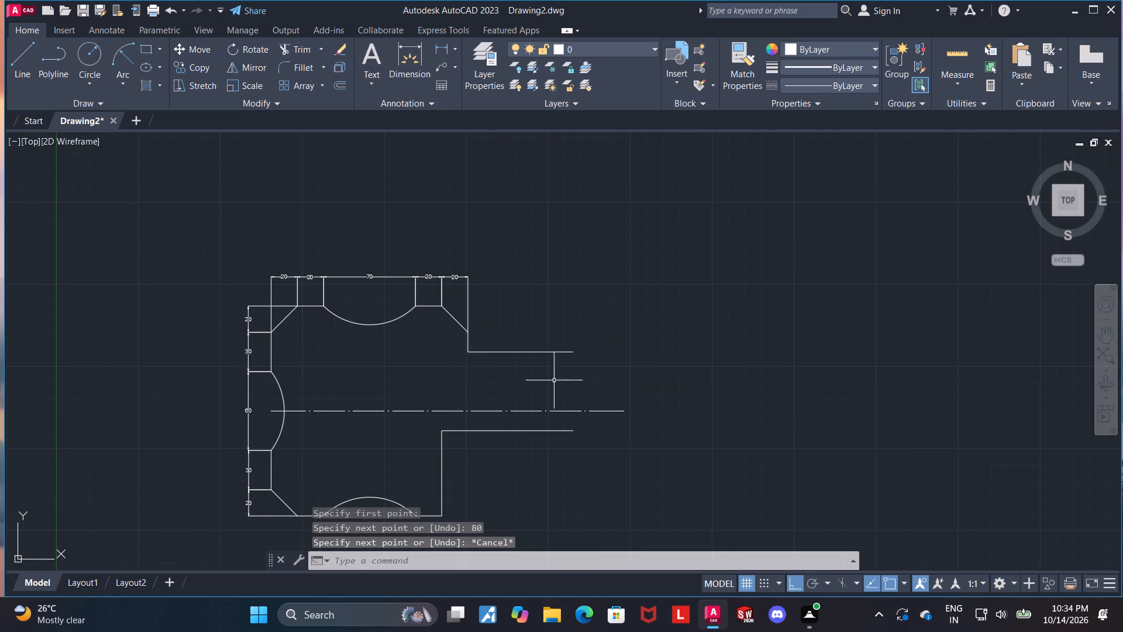
# Draw a 15-long vertical line down from the left end of the extension's upper horizontal, continuing with a longer horizontal line to the right.
pyautogui.scroll(2, 540, 375)
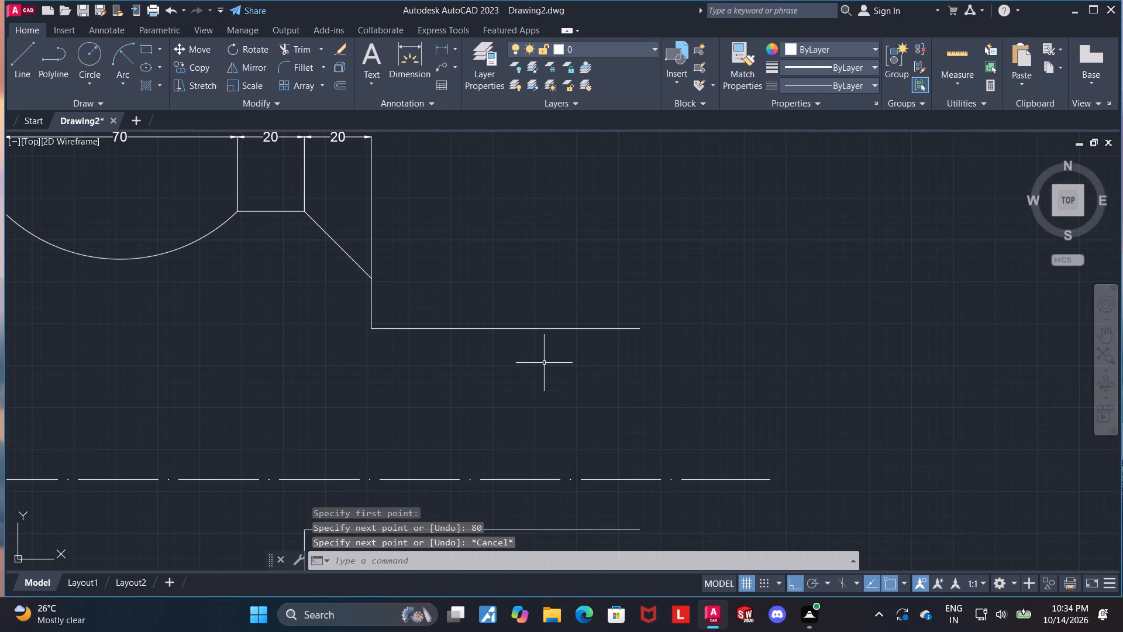
pyautogui.press('Escape')
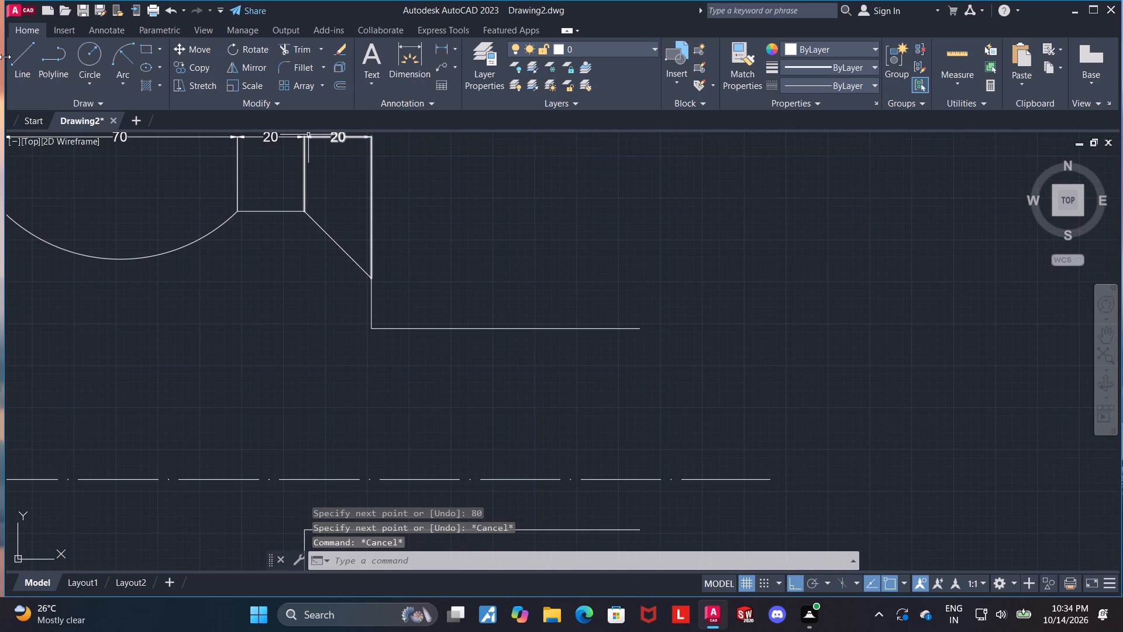
pyautogui.click(13, 58)
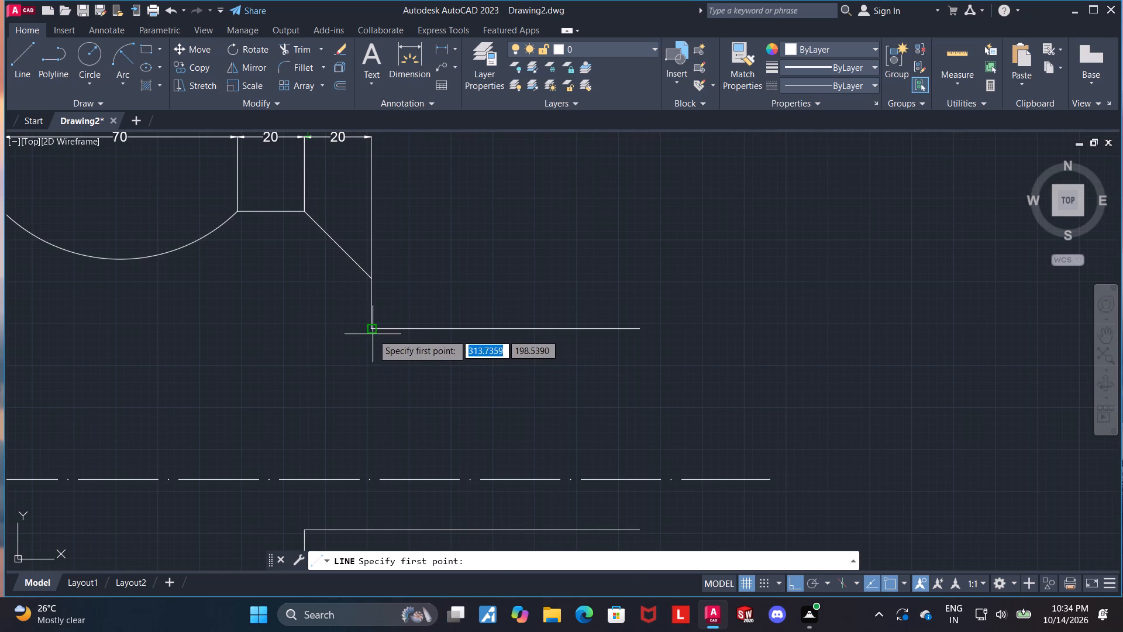
pyautogui.click(371, 334)
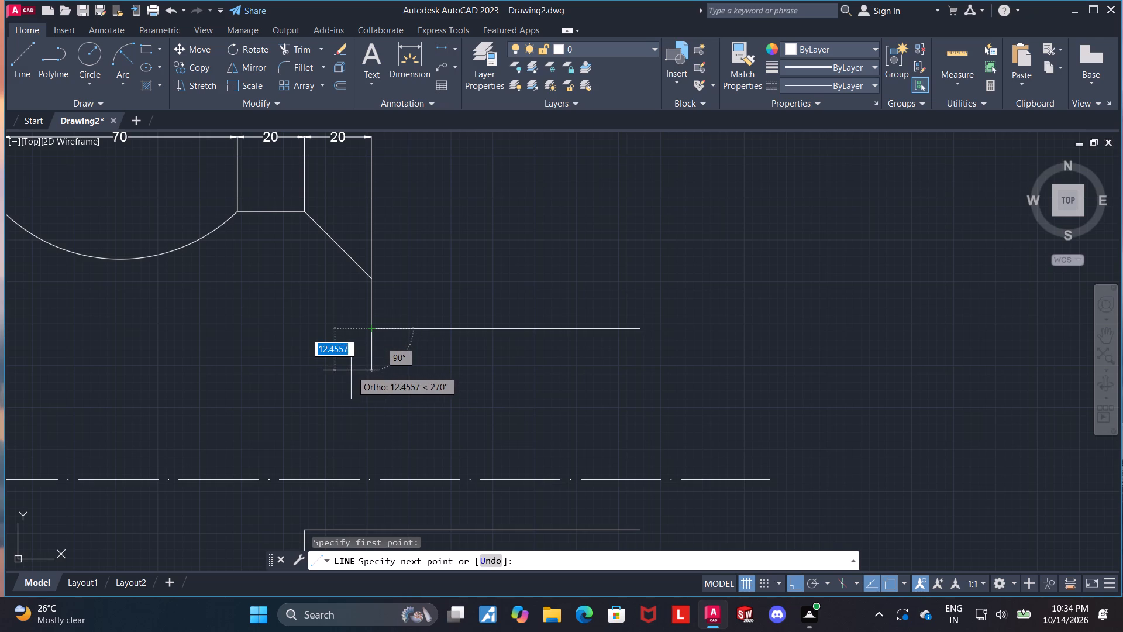
pyautogui.write('15')
pyautogui.press('Return')
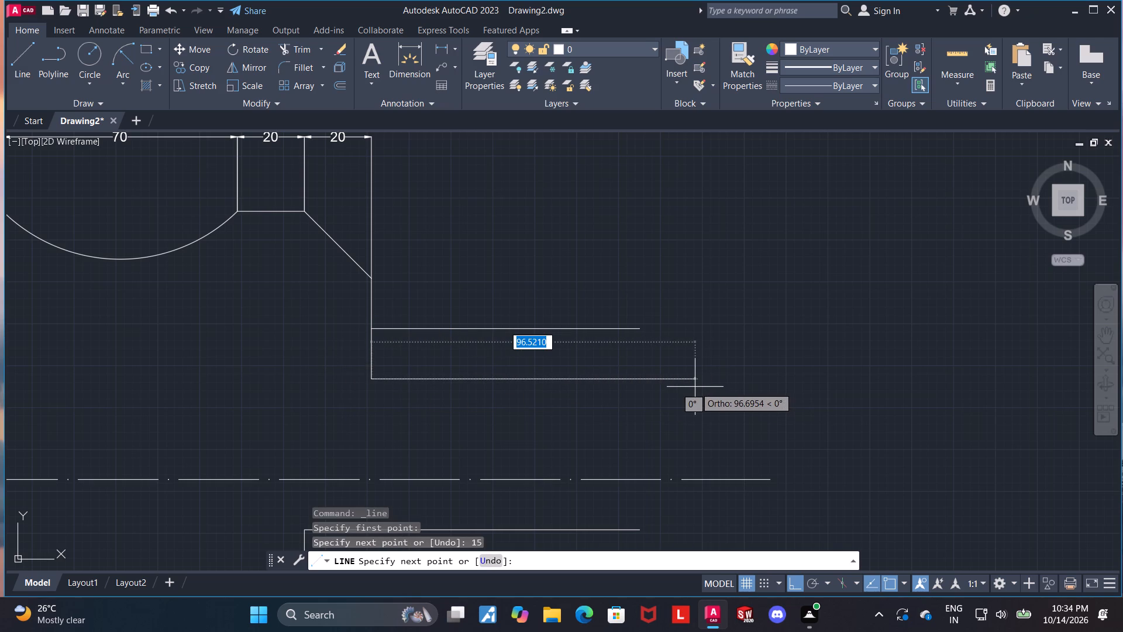
pyautogui.click(744, 384)
pyautogui.press('Escape')
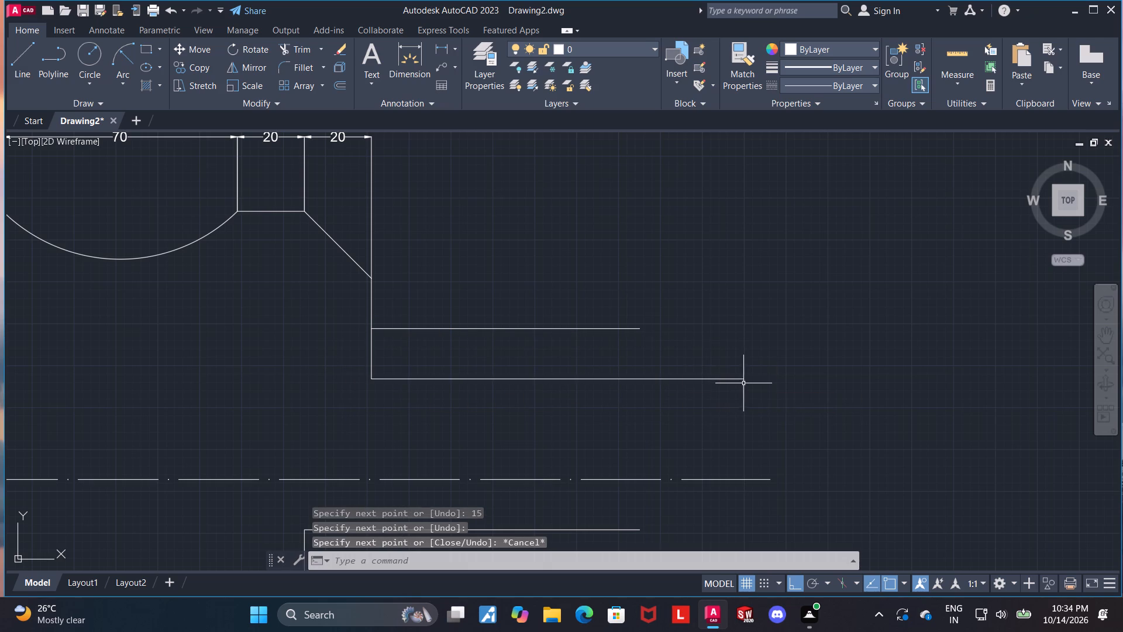
# Dimension the vertical spacing between the extension's upper horizontal line and the longer horizontal line below it.
pyautogui.scroll(-2, 770, 393)
pyautogui.moveTo(711, 418); pyautogui.dragTo(728, 380, button='middle')
pyautogui.scroll(1, 672, 380)
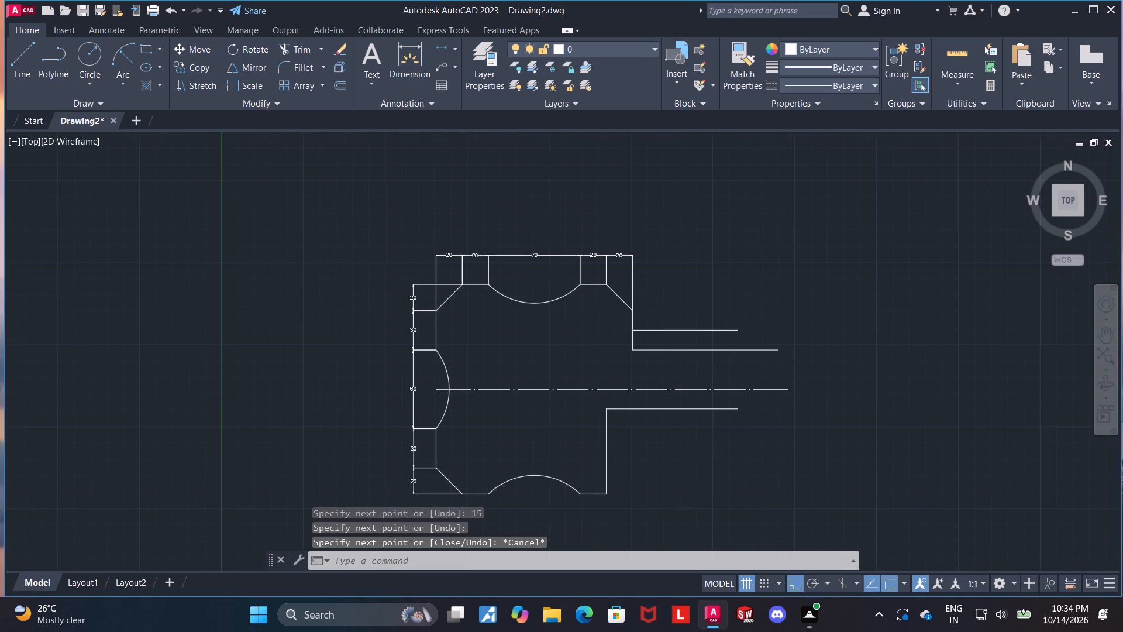
pyautogui.scroll(-1, 674, 379)
pyautogui.moveTo(777, 384); pyautogui.dragTo(739, 373, button='middle')
pyautogui.scroll(1, 727, 381)
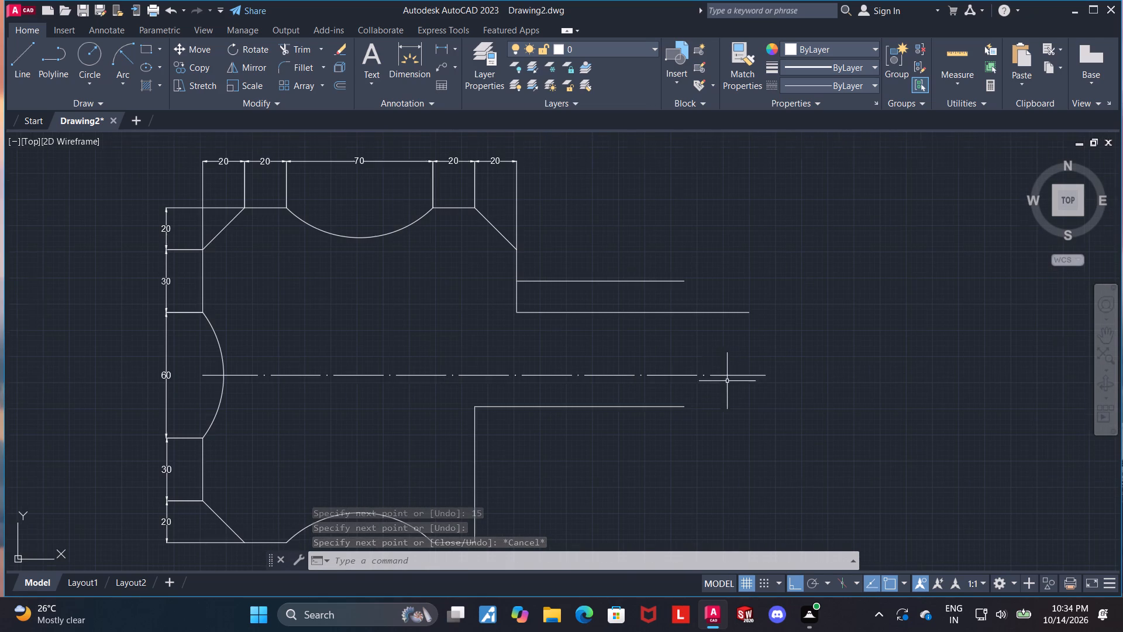
pyautogui.click(419, 60)
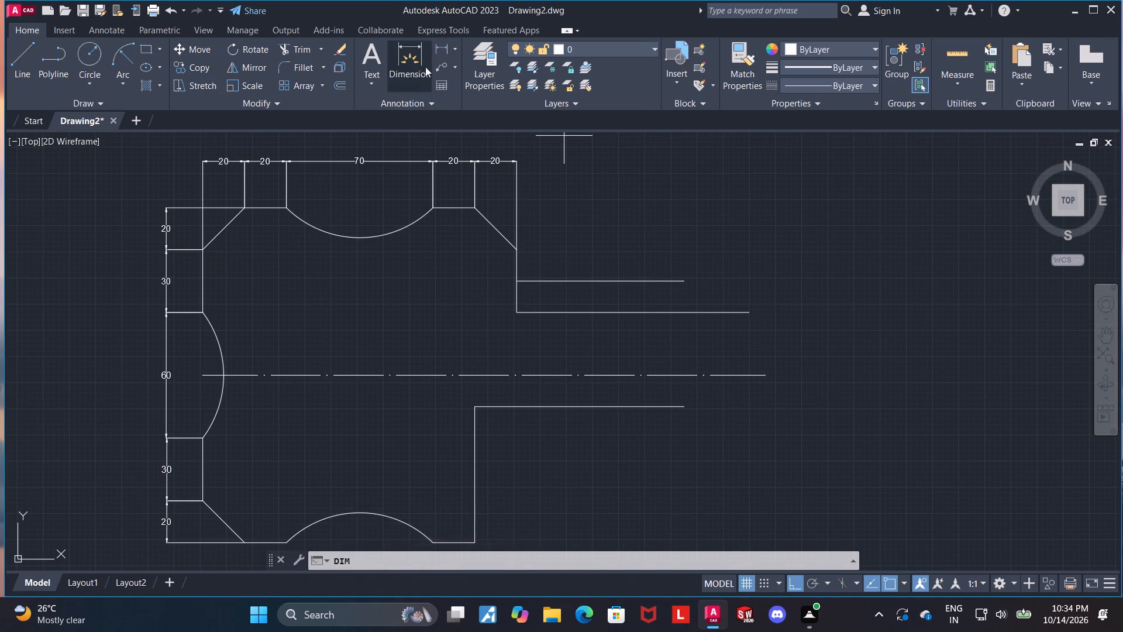
pyautogui.scroll(1, 644, 283)
pyautogui.click(607, 279)
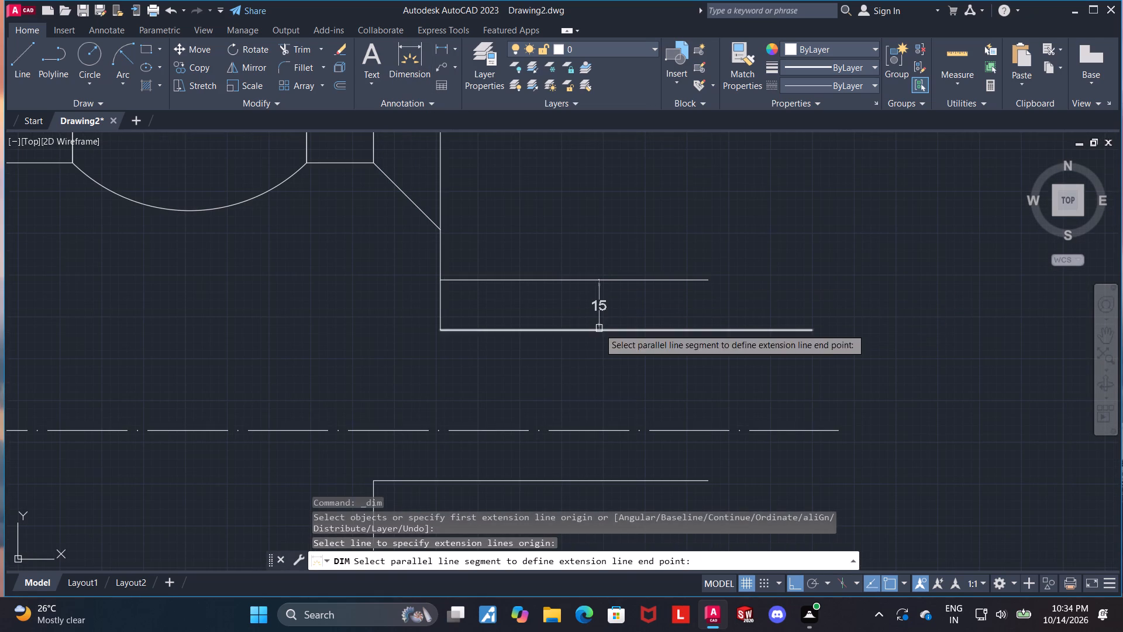
pyautogui.click(599, 328)
pyautogui.click(582, 320)
pyautogui.press('Escape')
pyautogui.press('Escape')
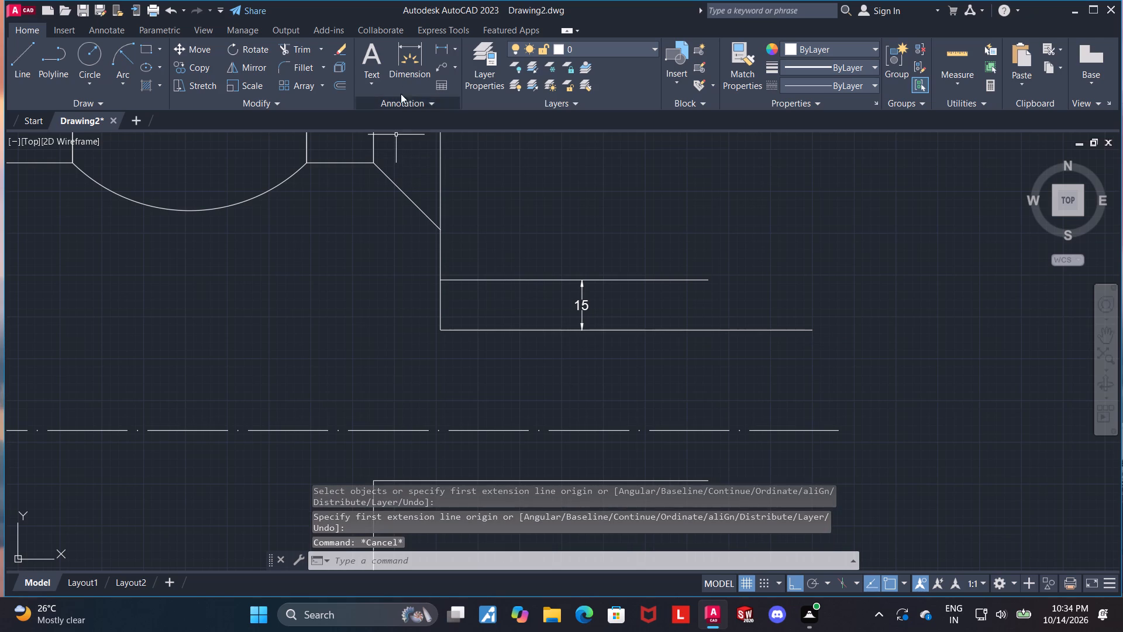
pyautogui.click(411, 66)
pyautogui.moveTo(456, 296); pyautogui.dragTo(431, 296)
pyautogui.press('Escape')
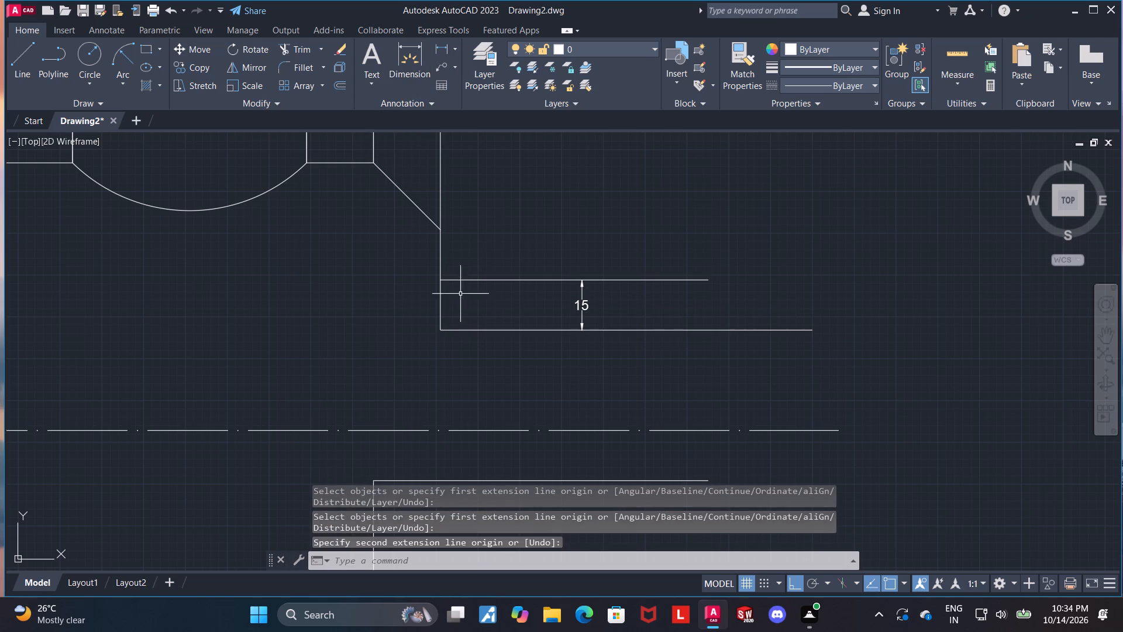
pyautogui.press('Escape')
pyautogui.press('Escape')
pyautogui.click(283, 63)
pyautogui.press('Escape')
# Trim away the short vertical line joining the left ends of the two dimensioned horizontal lines.
pyautogui.click(290, 50)
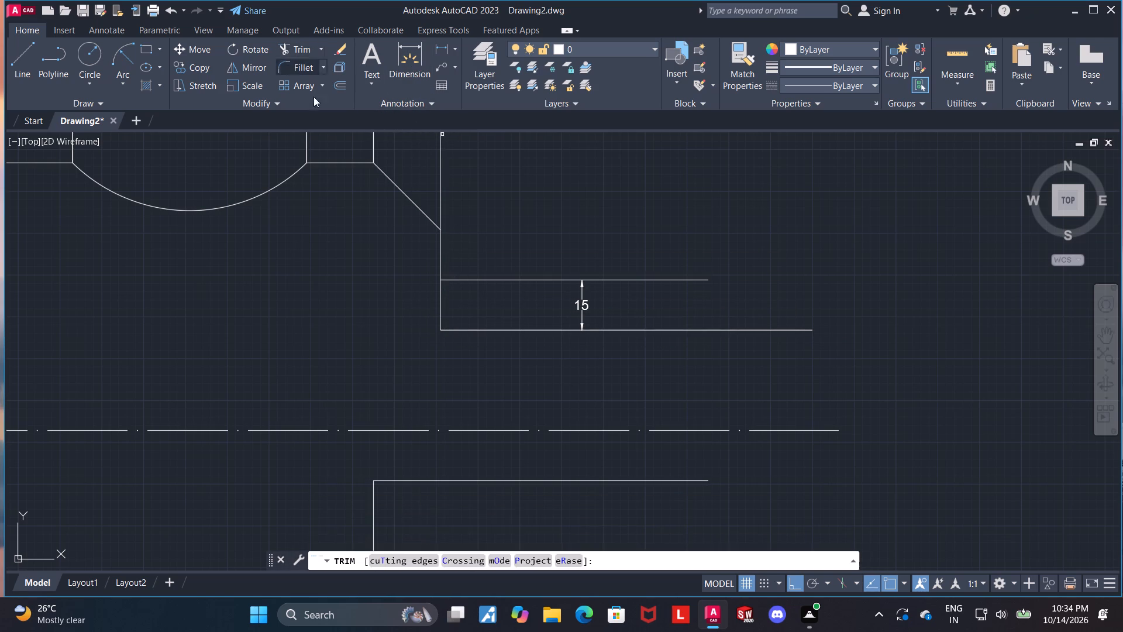
pyautogui.moveTo(447, 288); pyautogui.dragTo(416, 293)
pyautogui.scroll(-3, 426, 300)
pyautogui.scroll(2, 461, 331)
pyautogui.press('Escape')
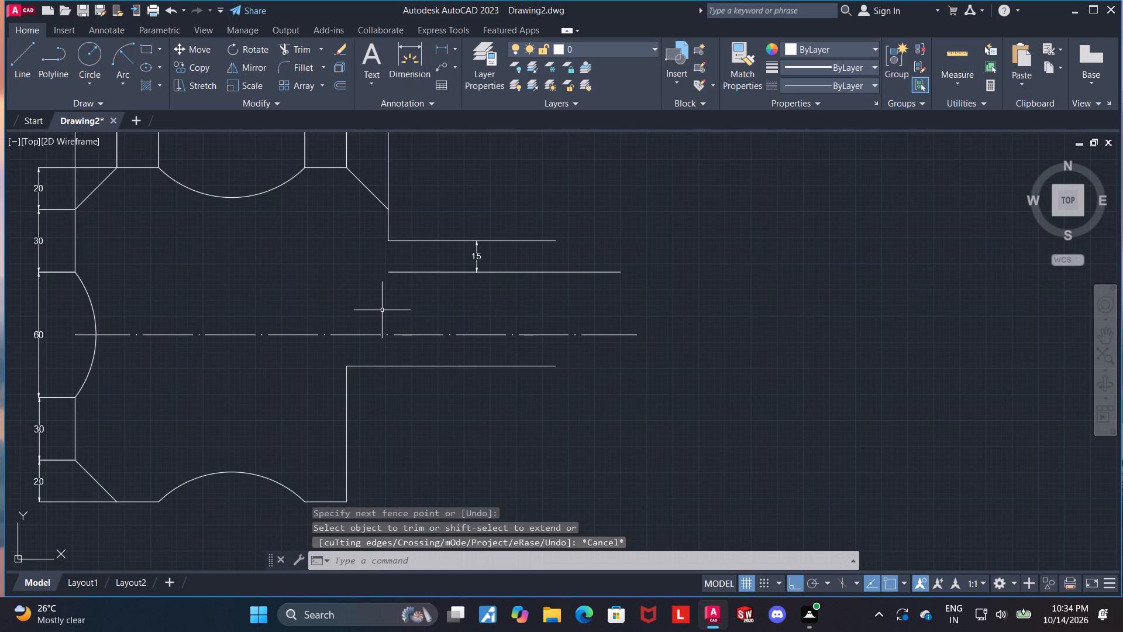
pyautogui.press('Escape')
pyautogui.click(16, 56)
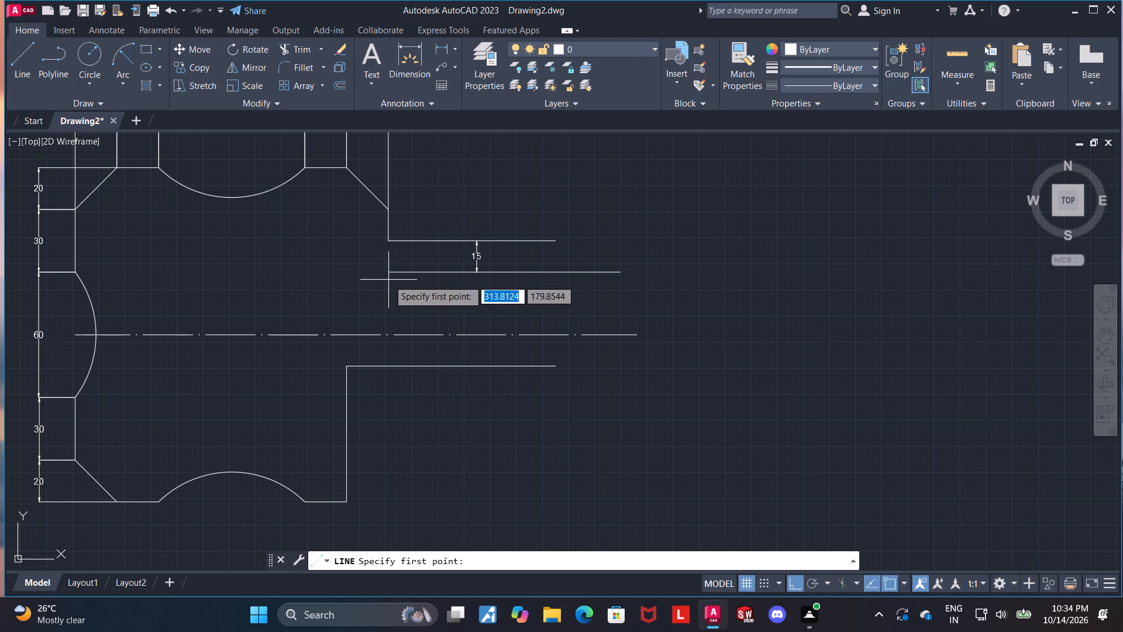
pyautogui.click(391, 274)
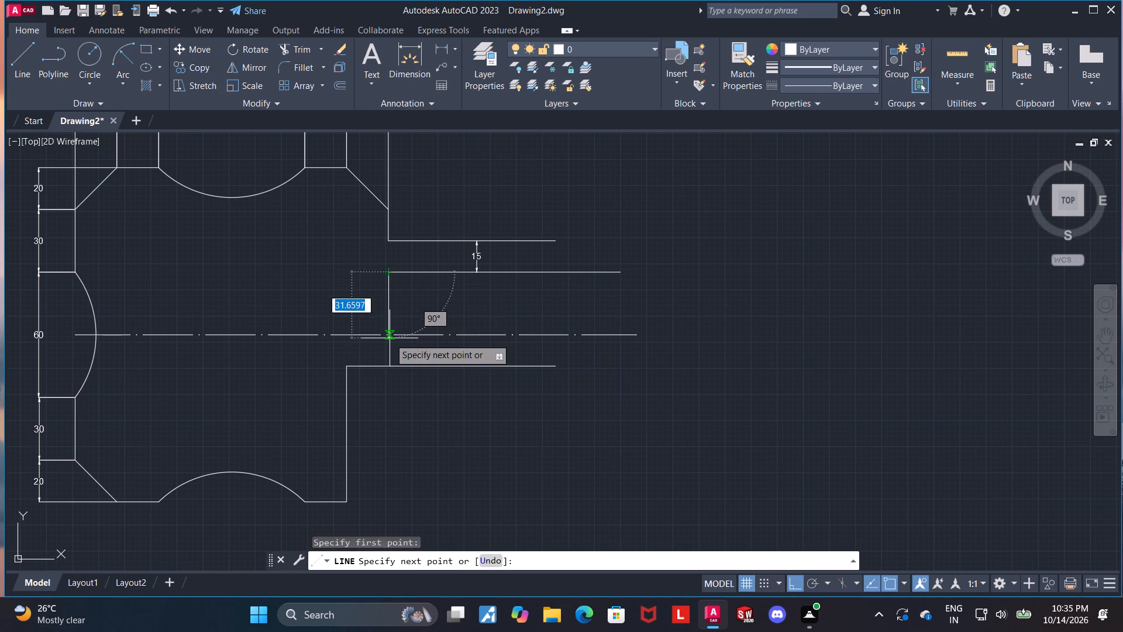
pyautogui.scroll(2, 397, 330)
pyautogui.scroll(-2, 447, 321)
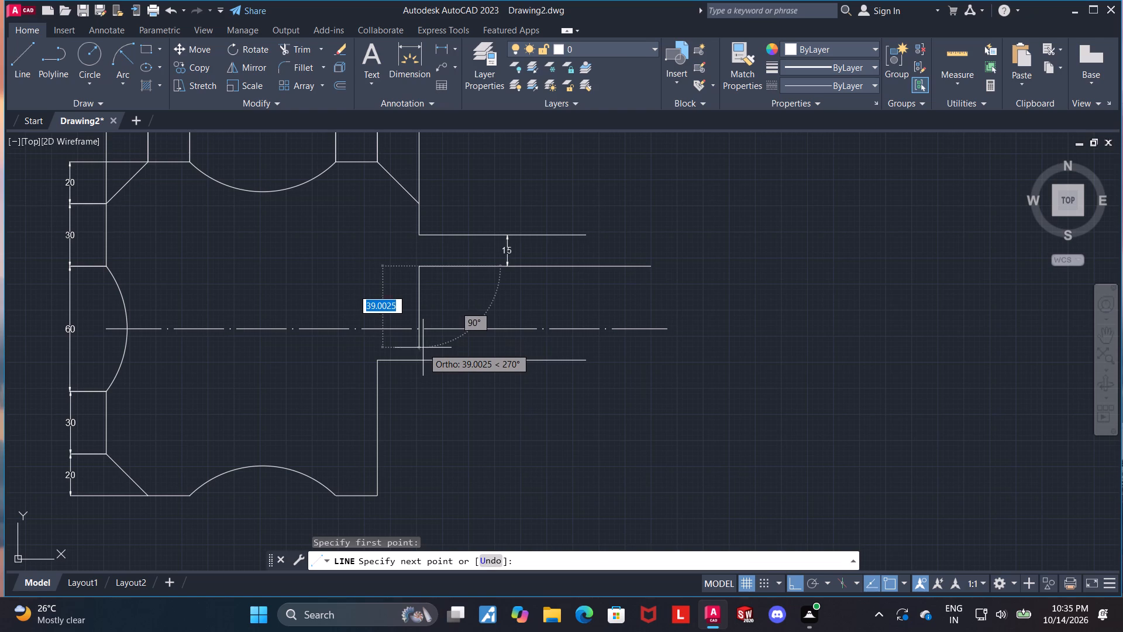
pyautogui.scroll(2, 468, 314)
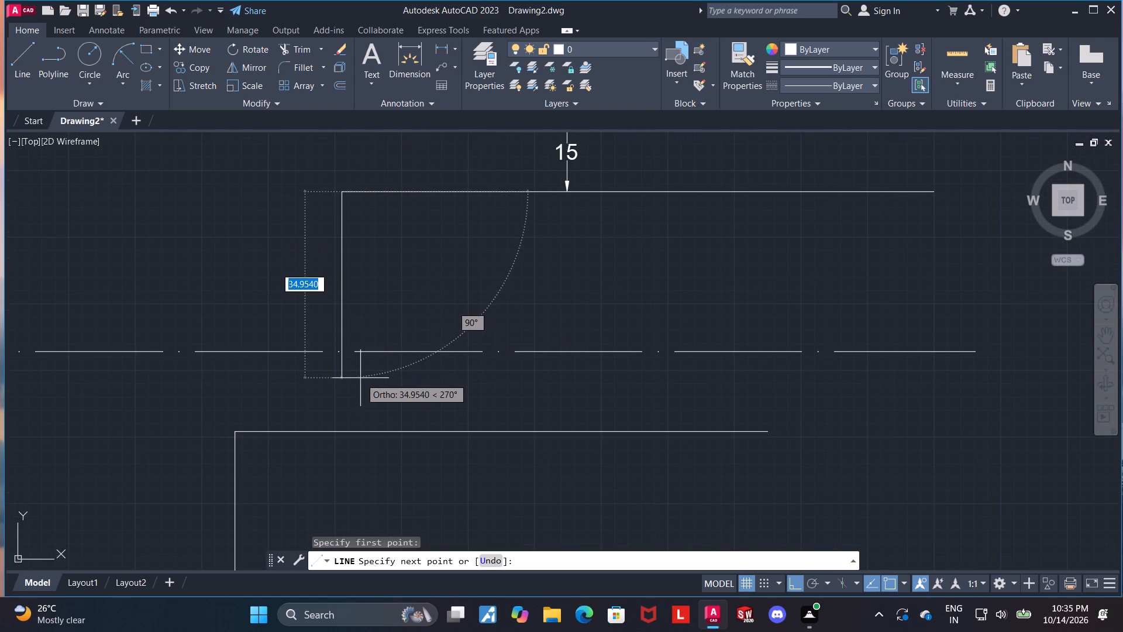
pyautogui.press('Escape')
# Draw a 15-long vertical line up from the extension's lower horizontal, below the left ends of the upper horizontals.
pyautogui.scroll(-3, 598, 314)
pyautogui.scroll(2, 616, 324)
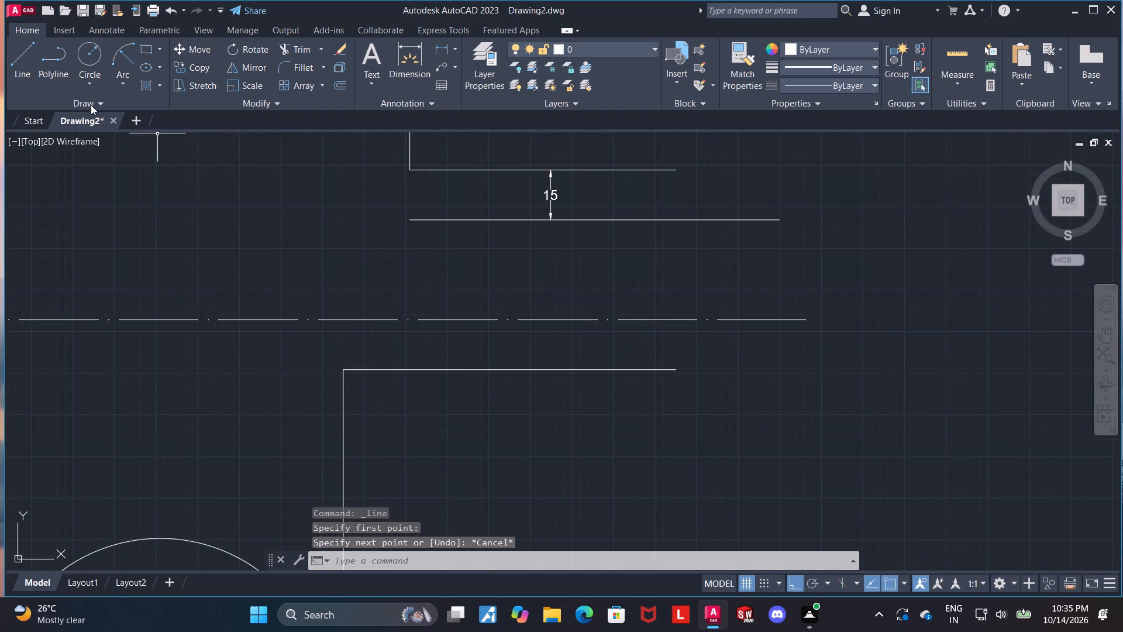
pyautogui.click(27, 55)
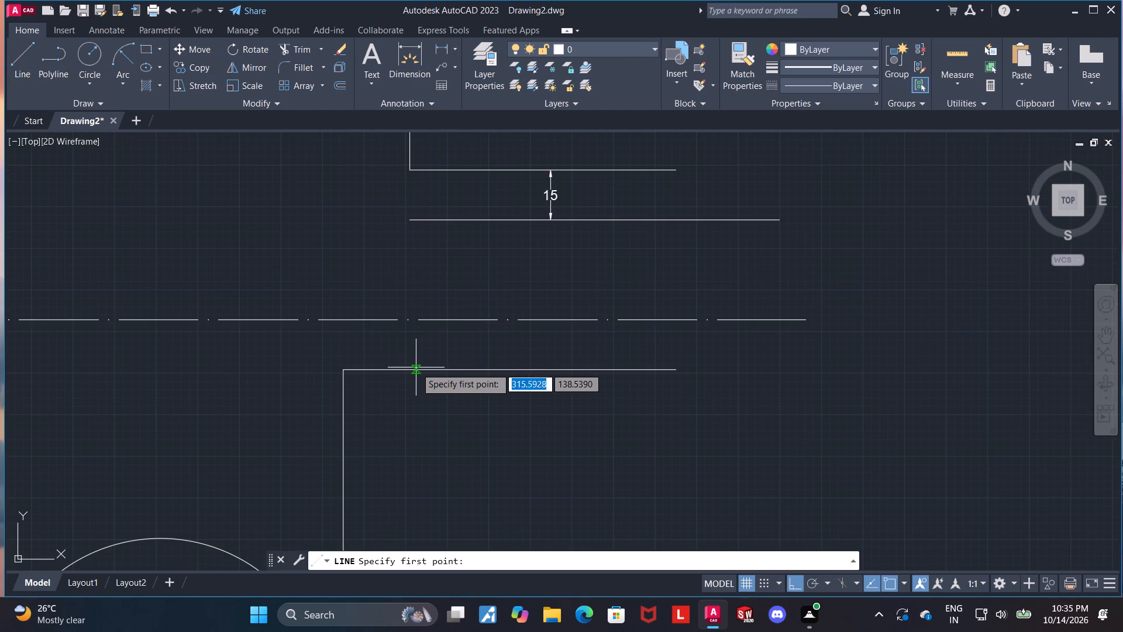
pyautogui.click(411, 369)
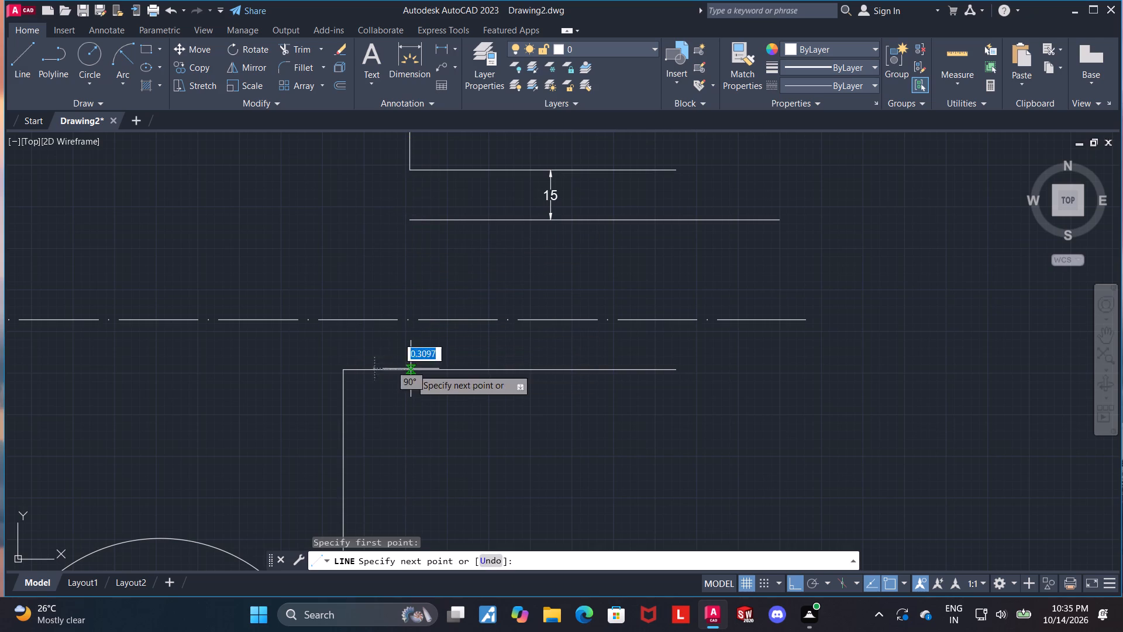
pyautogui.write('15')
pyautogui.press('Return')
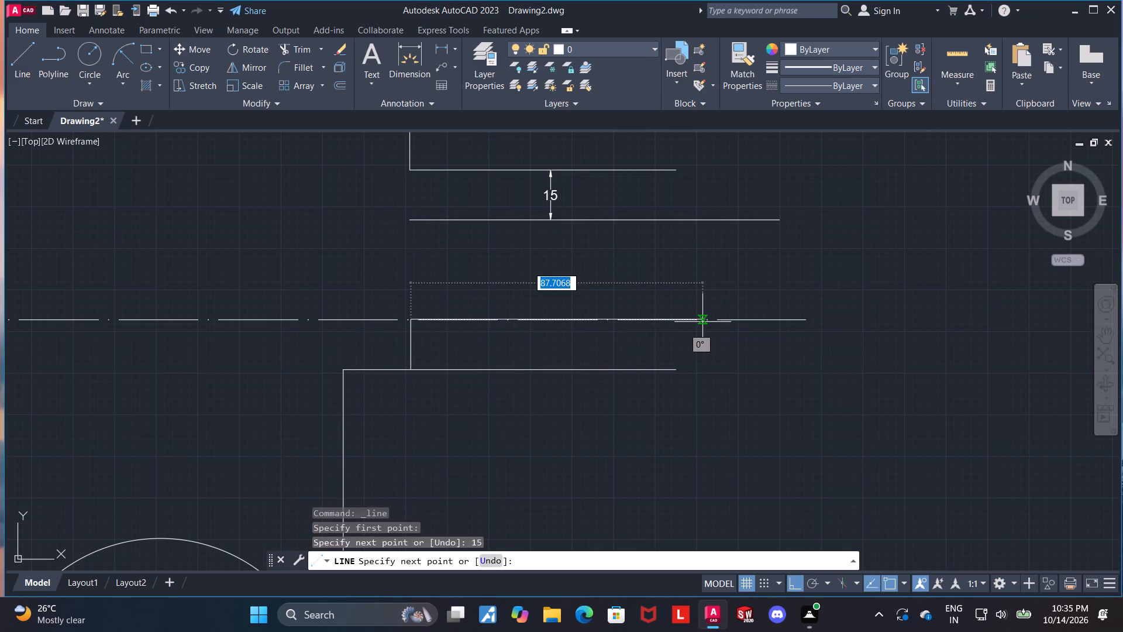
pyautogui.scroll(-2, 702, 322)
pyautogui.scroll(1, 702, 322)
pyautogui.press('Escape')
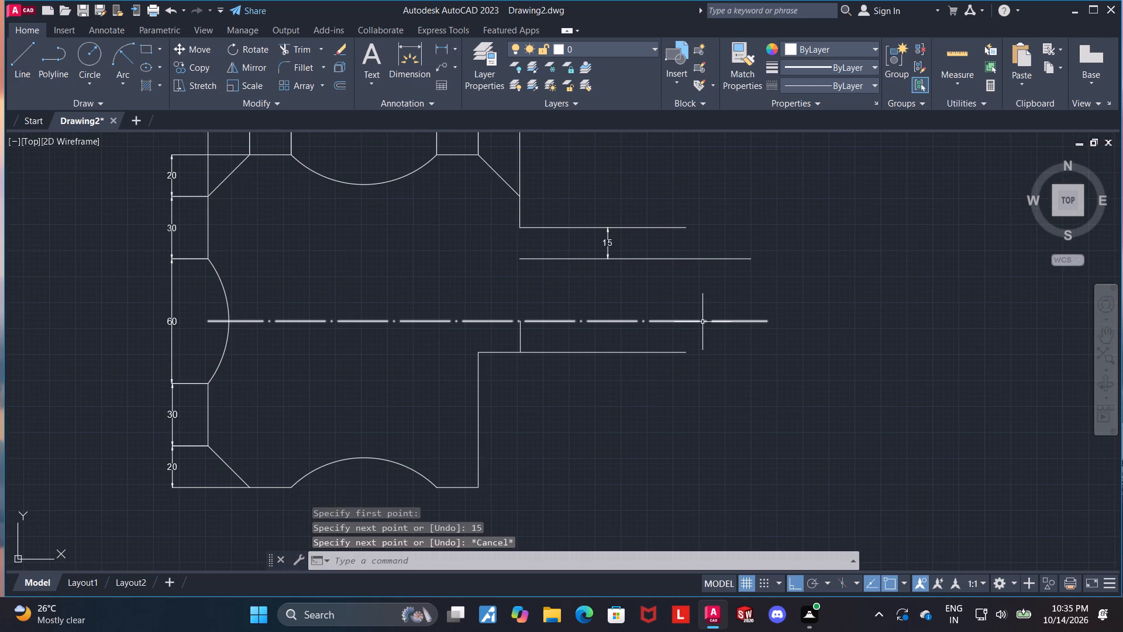
# Delete the dash-dot centerline.
pyautogui.click(702, 322)
pyautogui.press('Delete')
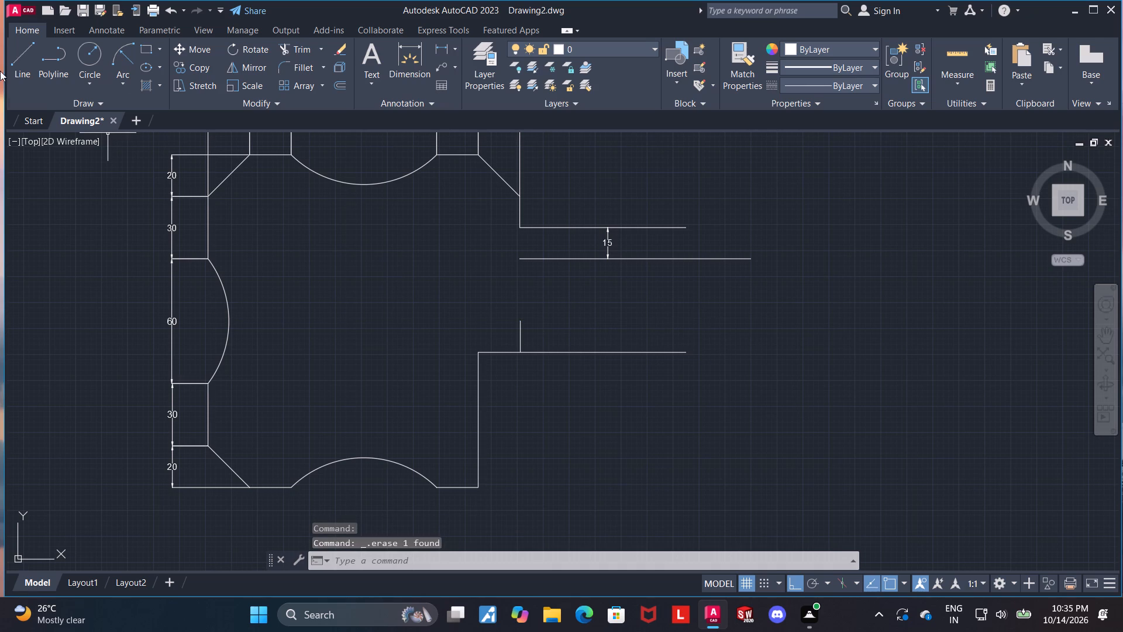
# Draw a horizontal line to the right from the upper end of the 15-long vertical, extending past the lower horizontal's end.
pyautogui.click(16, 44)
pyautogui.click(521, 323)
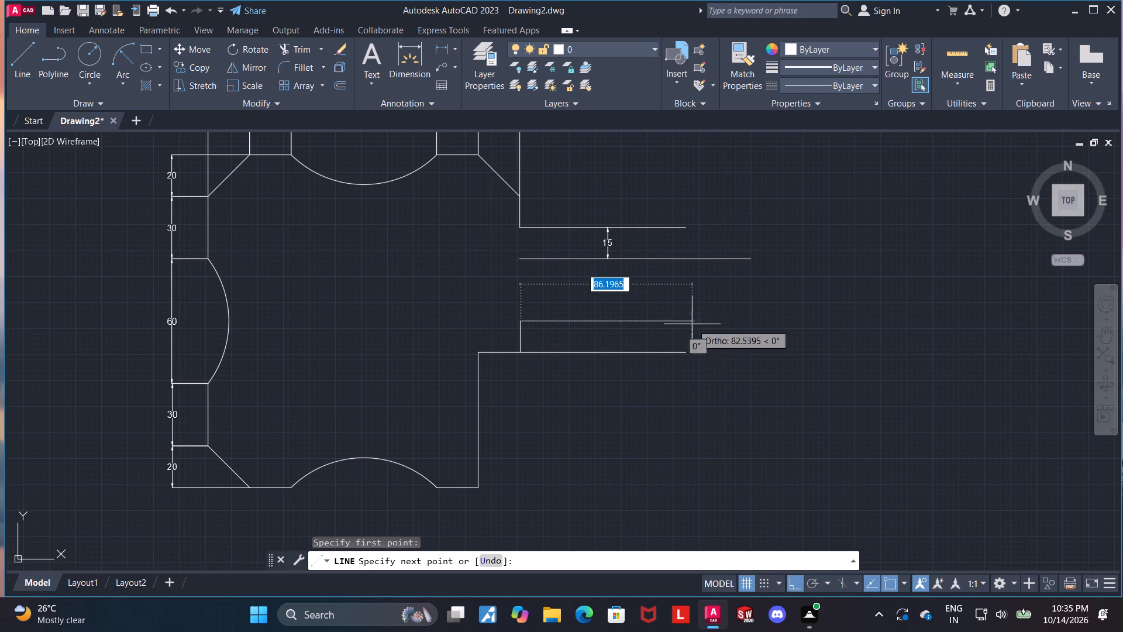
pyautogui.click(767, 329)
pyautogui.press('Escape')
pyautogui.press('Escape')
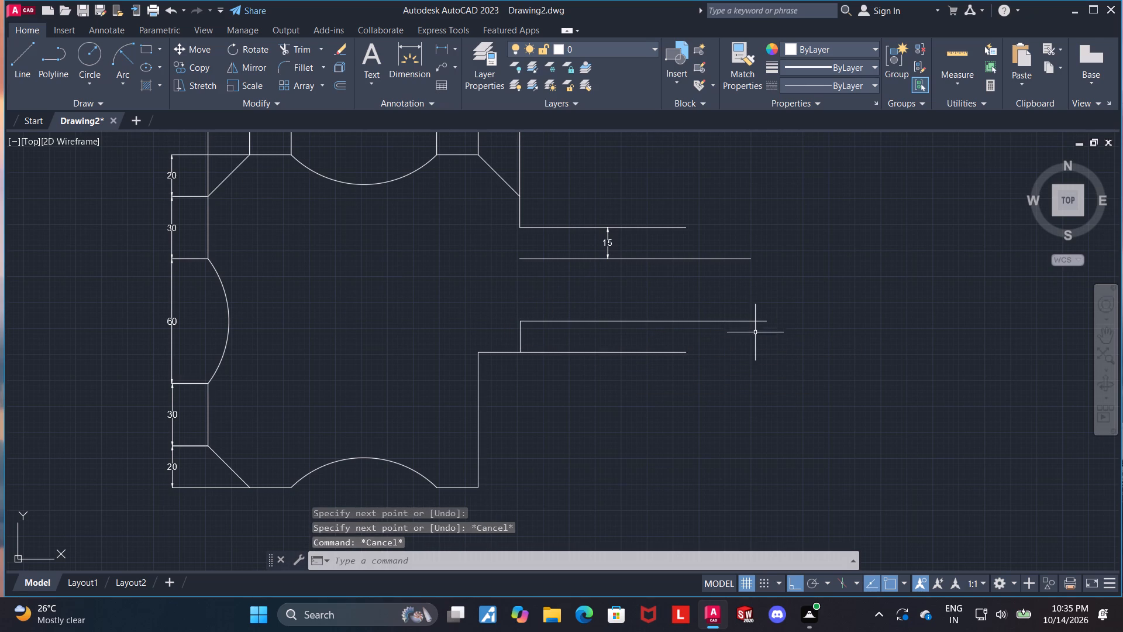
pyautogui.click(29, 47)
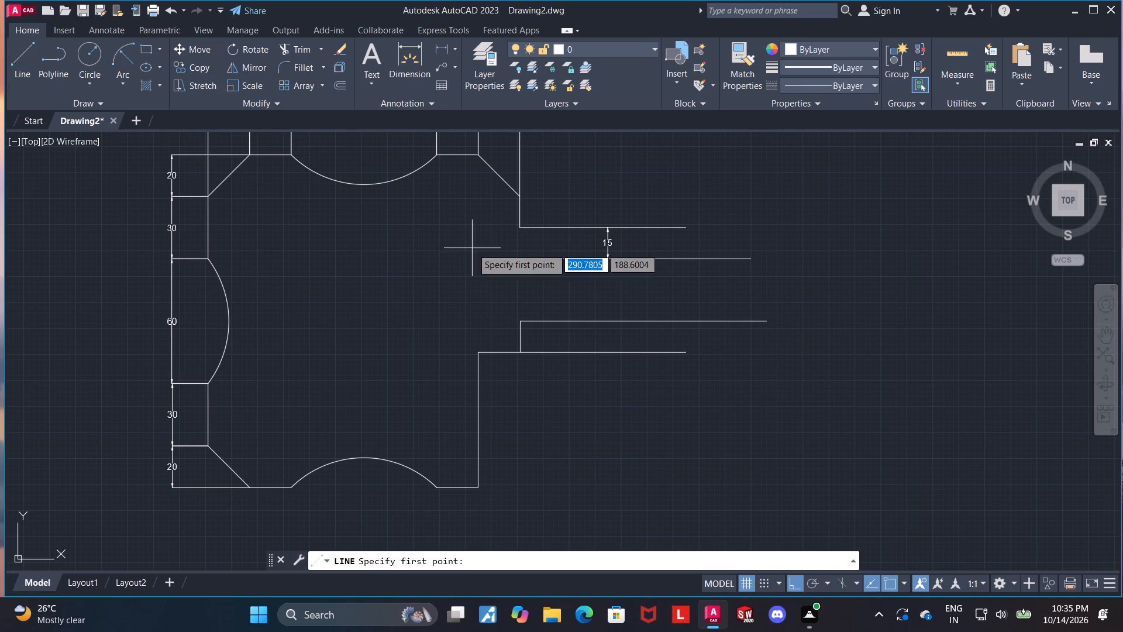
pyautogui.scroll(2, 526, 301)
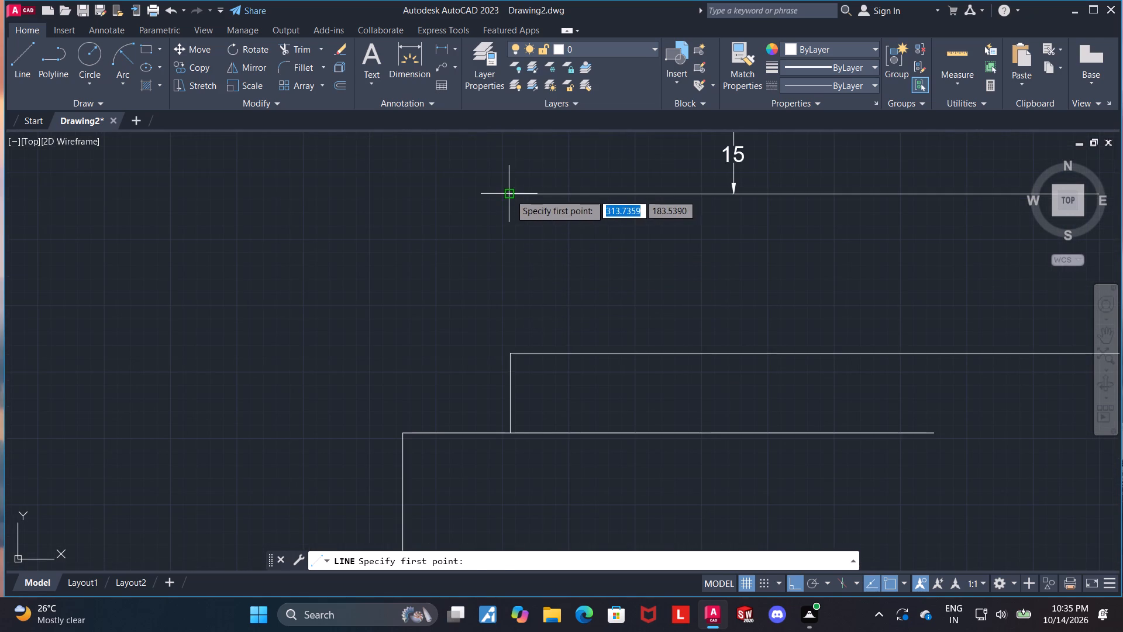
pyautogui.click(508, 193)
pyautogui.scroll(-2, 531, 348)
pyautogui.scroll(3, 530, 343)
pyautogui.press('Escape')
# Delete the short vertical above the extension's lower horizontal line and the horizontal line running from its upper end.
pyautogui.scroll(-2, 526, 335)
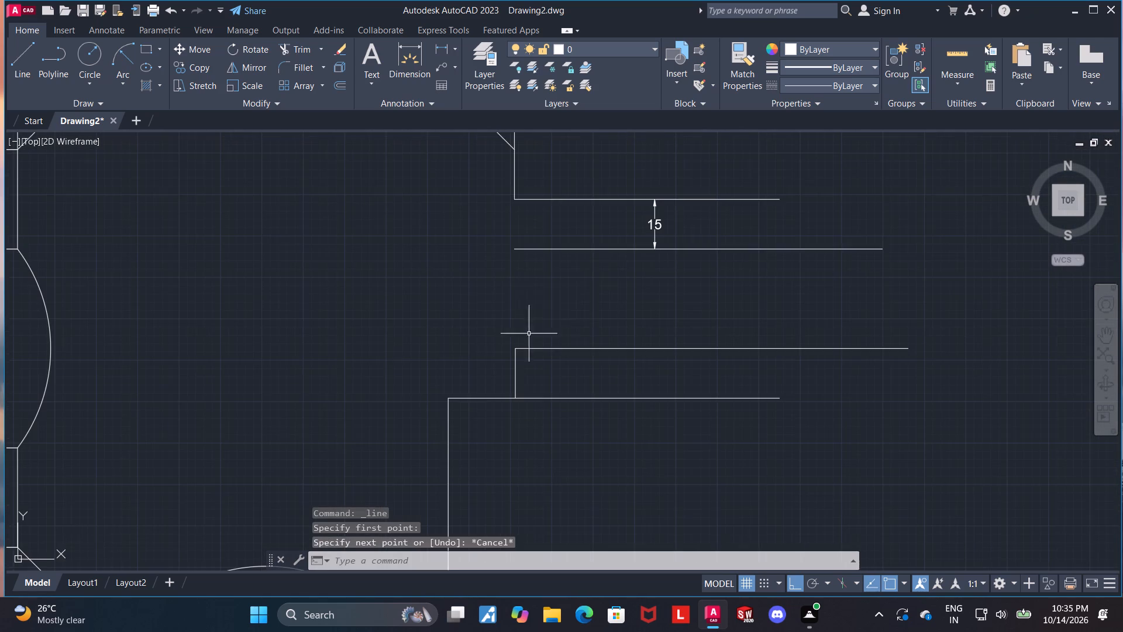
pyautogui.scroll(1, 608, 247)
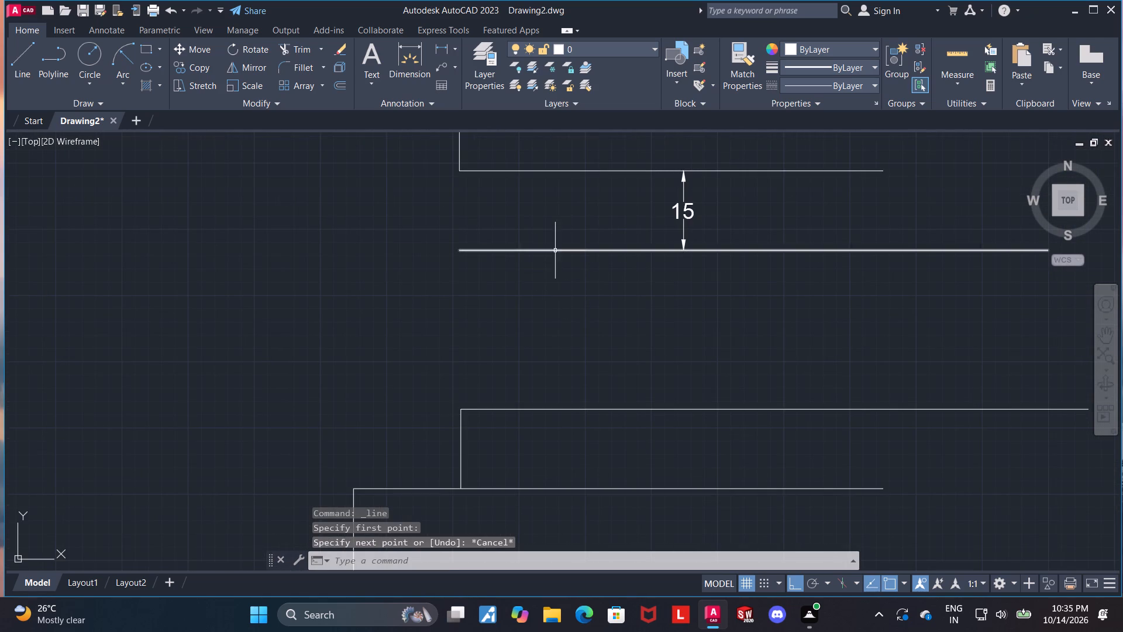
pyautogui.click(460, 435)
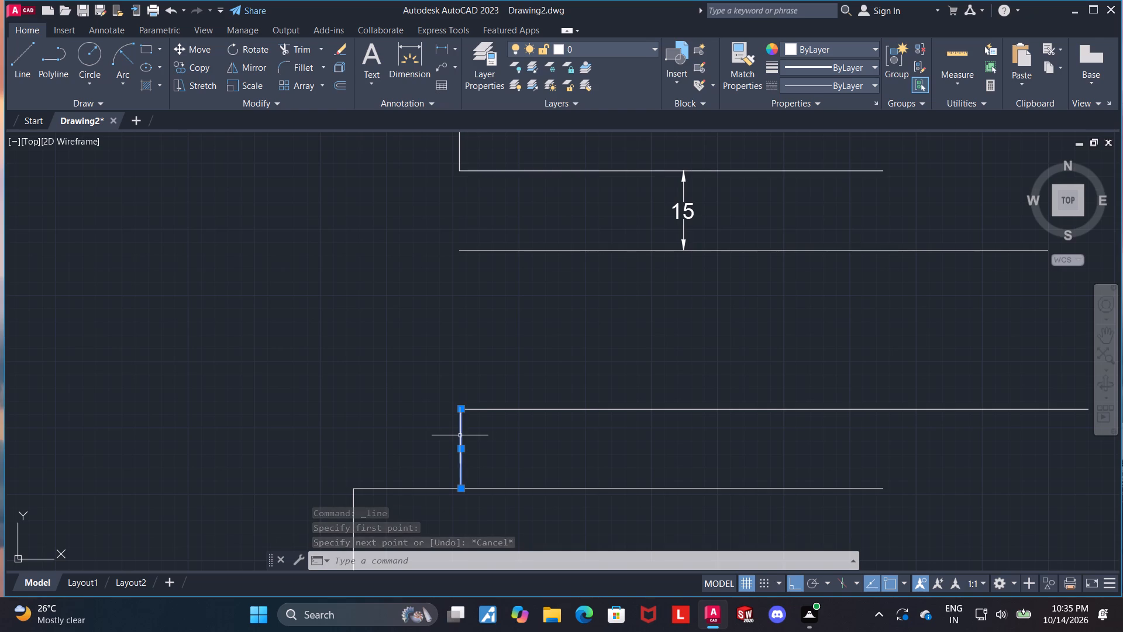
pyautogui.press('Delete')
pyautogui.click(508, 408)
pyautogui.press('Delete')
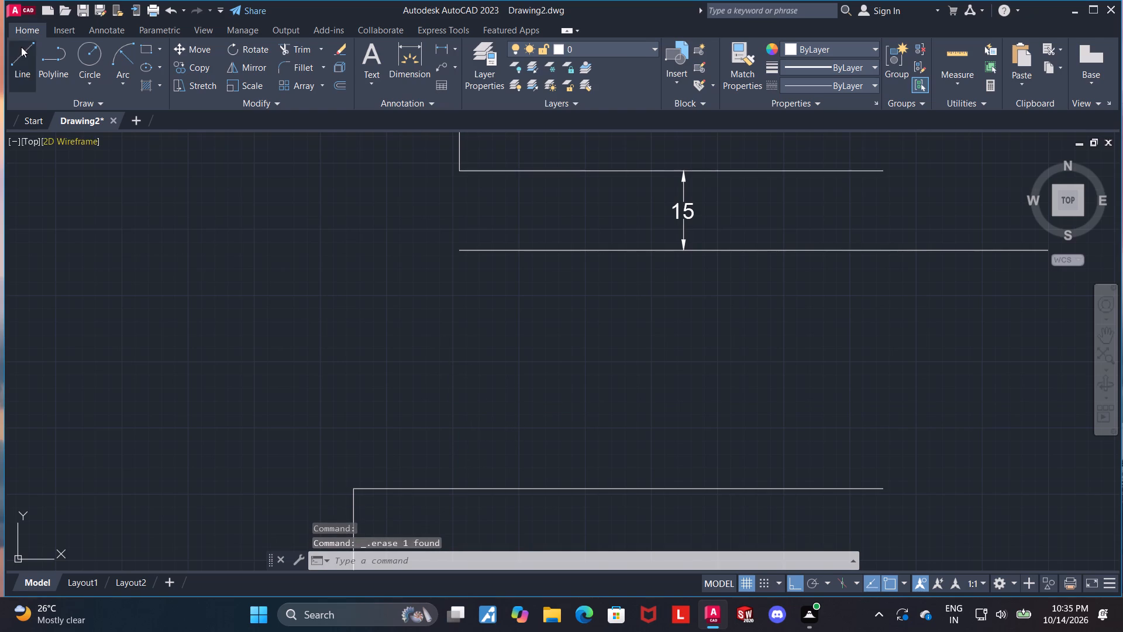
# Draw a short vertical line crossing the extension's lower horizontal, aligned below the left ends of the upper horizontals.
pyautogui.click(21, 47)
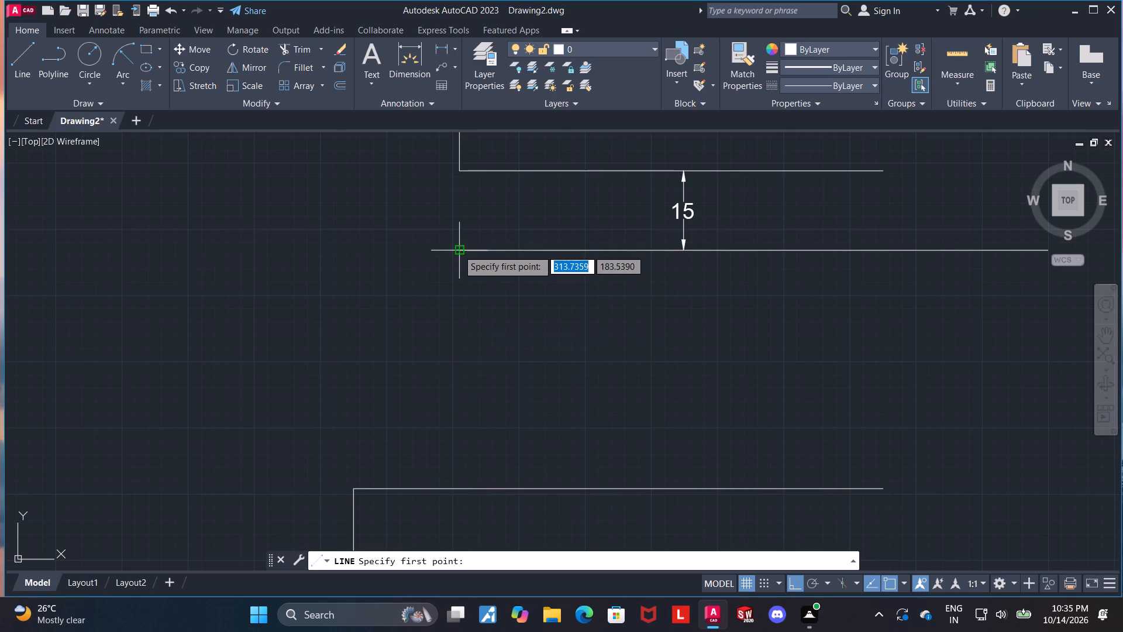
pyautogui.click(456, 511)
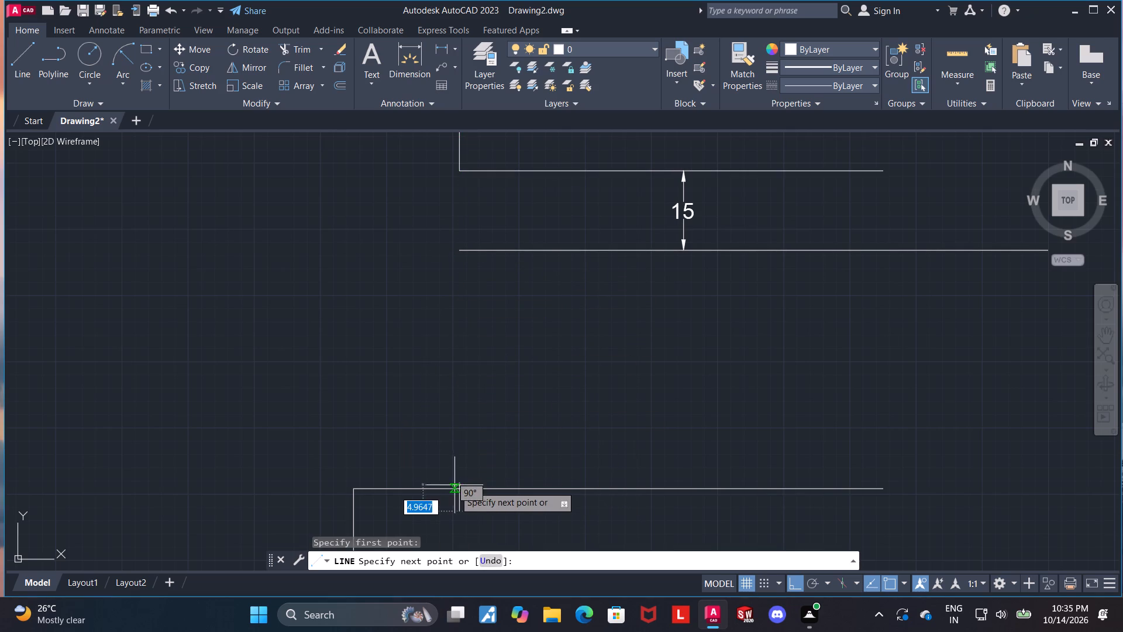
pyautogui.click(467, 467)
pyautogui.press('Escape')
pyautogui.press('Escape')
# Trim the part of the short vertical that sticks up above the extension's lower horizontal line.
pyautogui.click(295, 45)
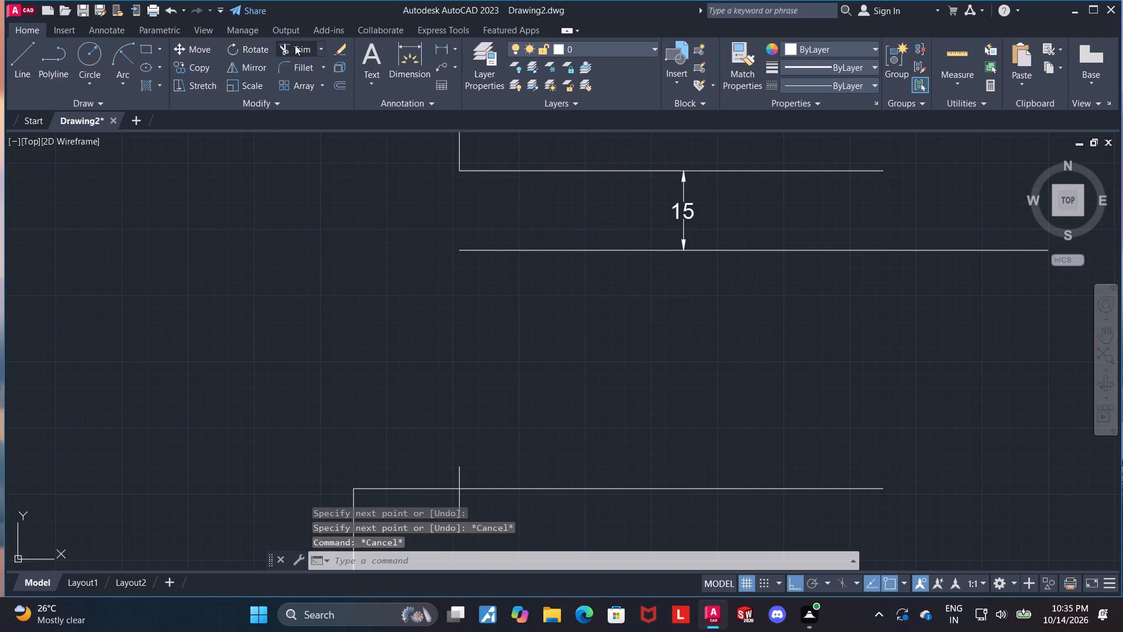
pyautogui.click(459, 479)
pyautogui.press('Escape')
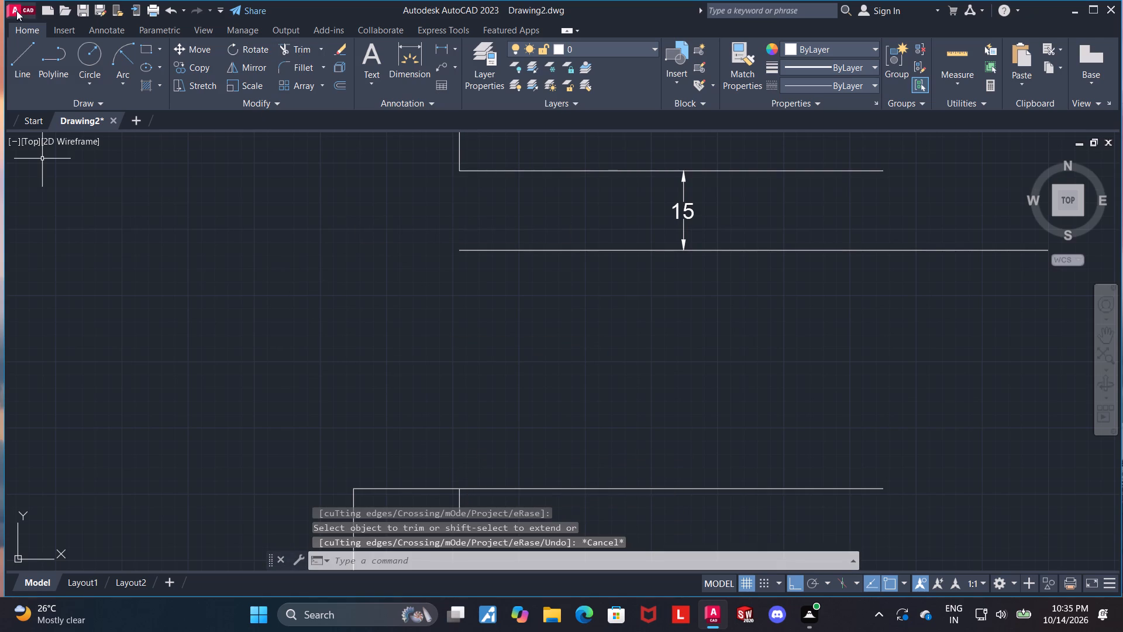
# From the short vertical's crossing with the lower horizontal, draw a 15-long line up, then a horizontal extending past the line above.
pyautogui.click(26, 63)
pyautogui.click(461, 487)
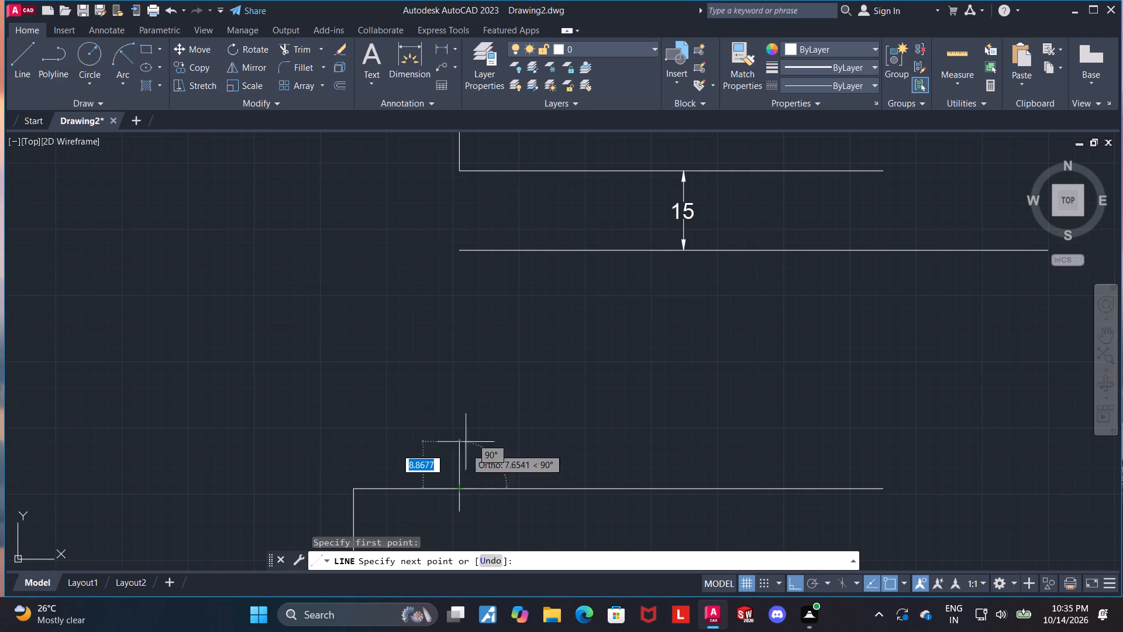
pyautogui.write('15')
pyautogui.press('Return')
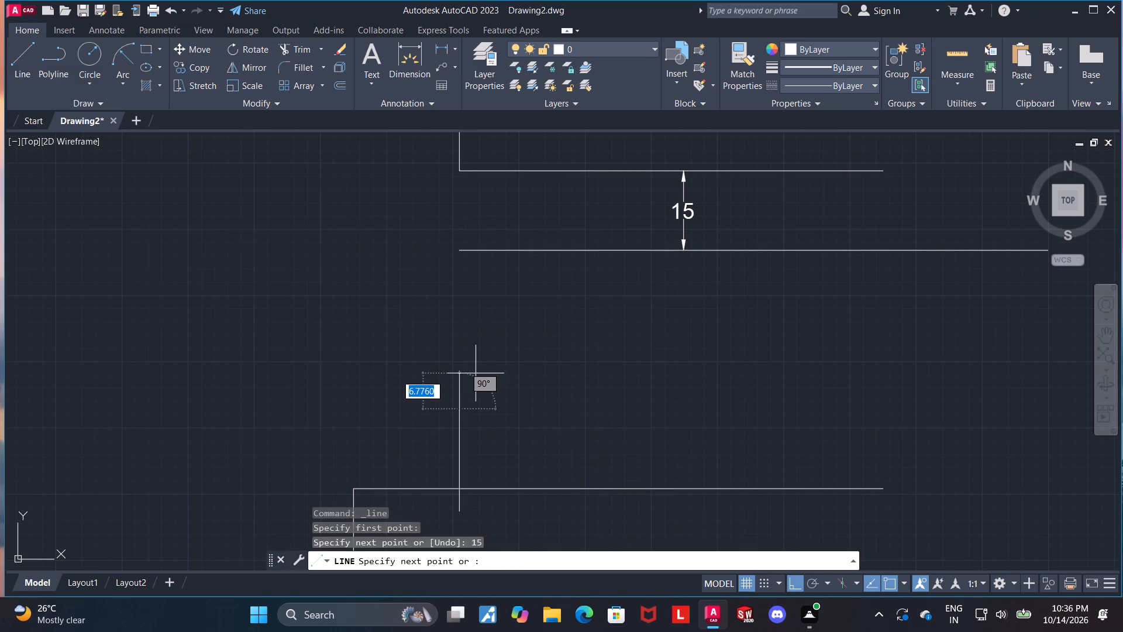
pyautogui.scroll(3, 922, 410)
pyautogui.scroll(-4, 840, 402)
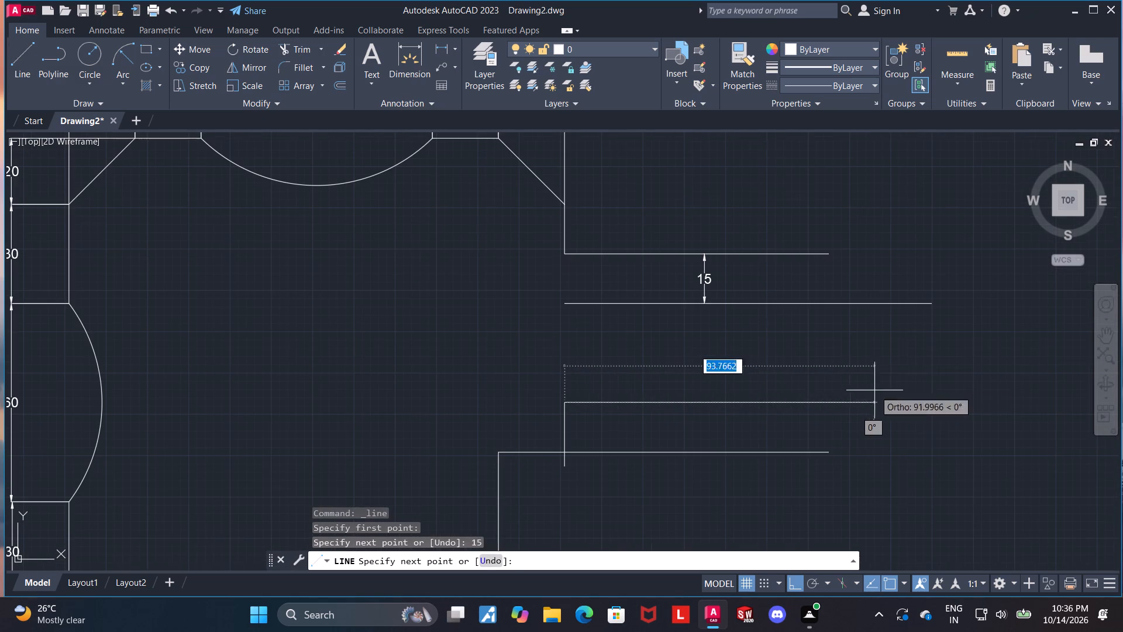
pyautogui.click(953, 379)
pyautogui.press('Escape')
pyautogui.press('Escape')
# Delete the 15-long vertical and the short vertical stub crossing the extension's lower horizontal line.
pyautogui.click(566, 432)
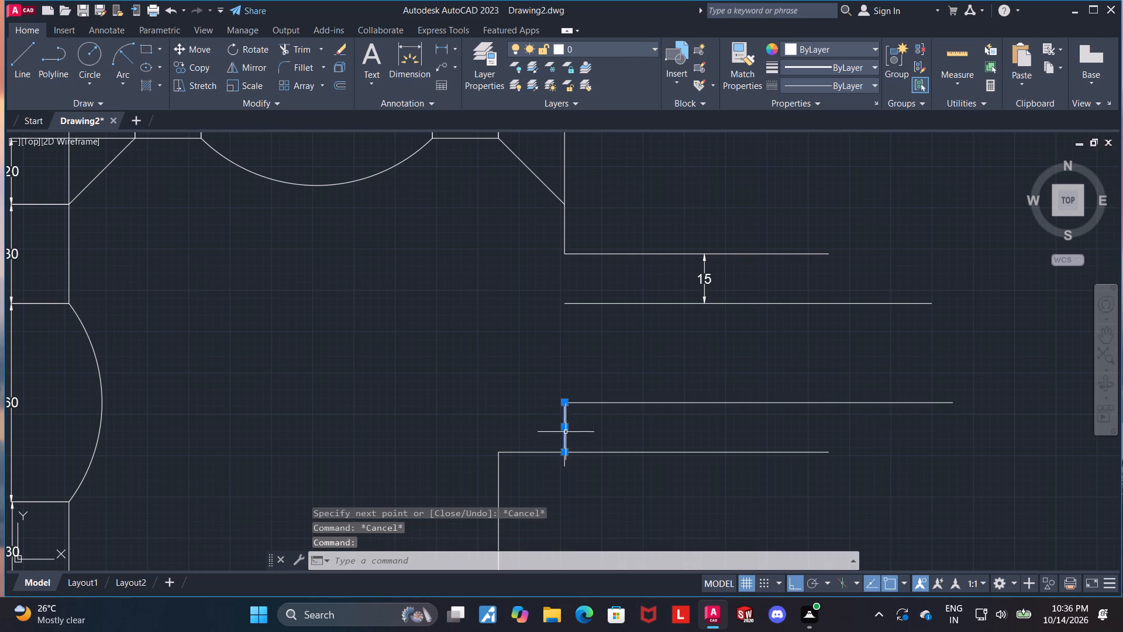
pyautogui.press('Delete')
pyautogui.click(563, 462)
pyautogui.press('Delete')
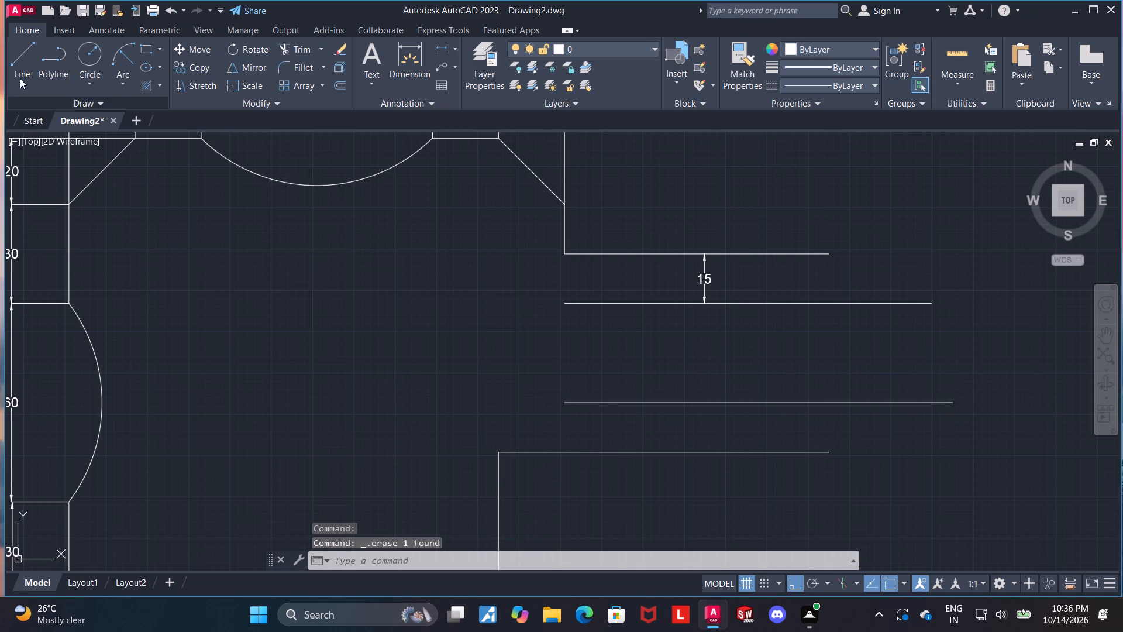
# Draw a vertical line joining the left ends of the extension's two inner horizontal lines.
pyautogui.click(23, 77)
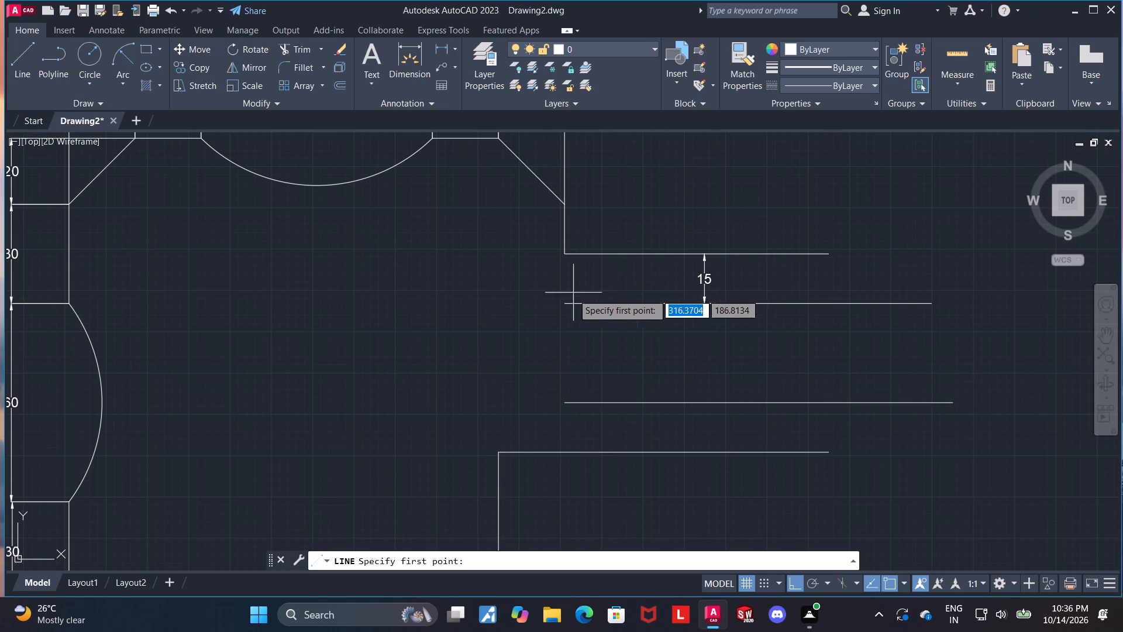
pyautogui.click(566, 299)
pyautogui.click(562, 403)
pyautogui.press('Escape')
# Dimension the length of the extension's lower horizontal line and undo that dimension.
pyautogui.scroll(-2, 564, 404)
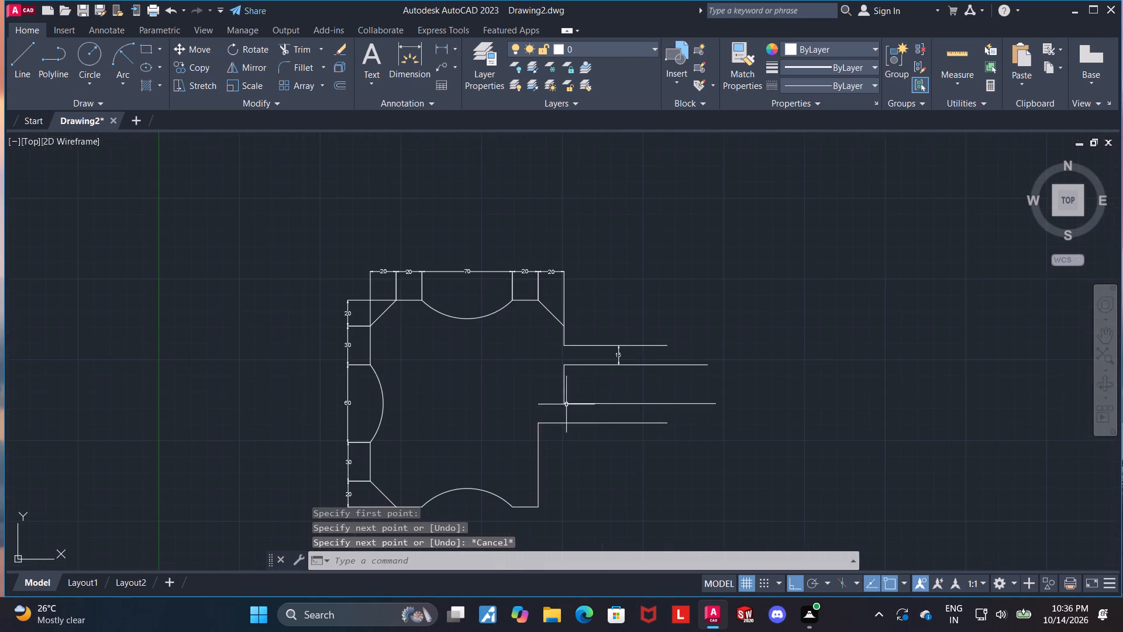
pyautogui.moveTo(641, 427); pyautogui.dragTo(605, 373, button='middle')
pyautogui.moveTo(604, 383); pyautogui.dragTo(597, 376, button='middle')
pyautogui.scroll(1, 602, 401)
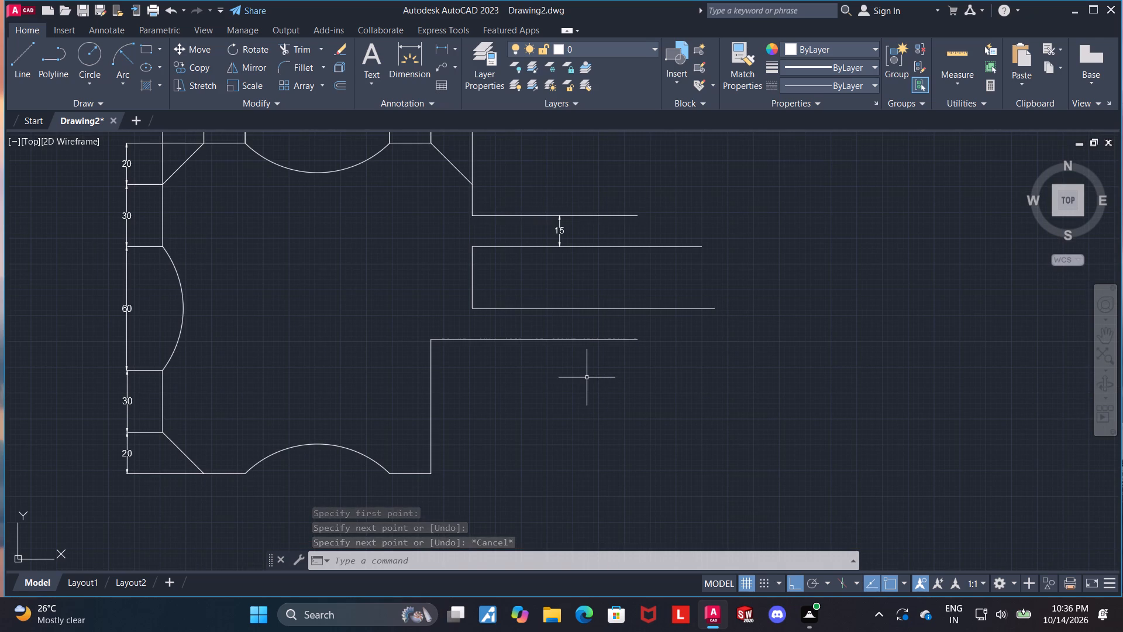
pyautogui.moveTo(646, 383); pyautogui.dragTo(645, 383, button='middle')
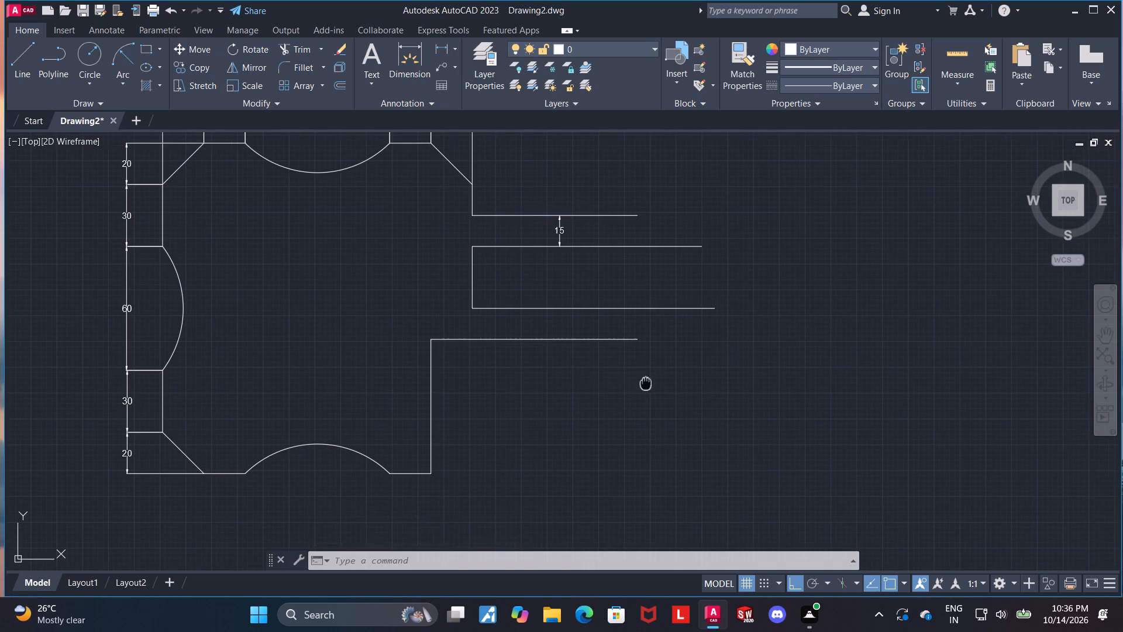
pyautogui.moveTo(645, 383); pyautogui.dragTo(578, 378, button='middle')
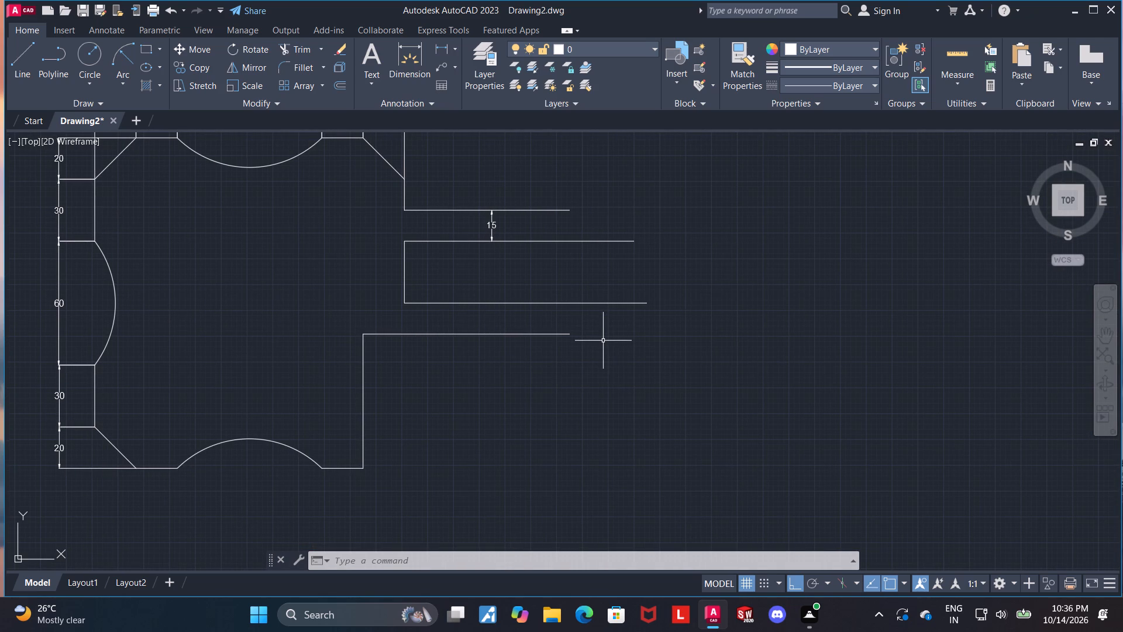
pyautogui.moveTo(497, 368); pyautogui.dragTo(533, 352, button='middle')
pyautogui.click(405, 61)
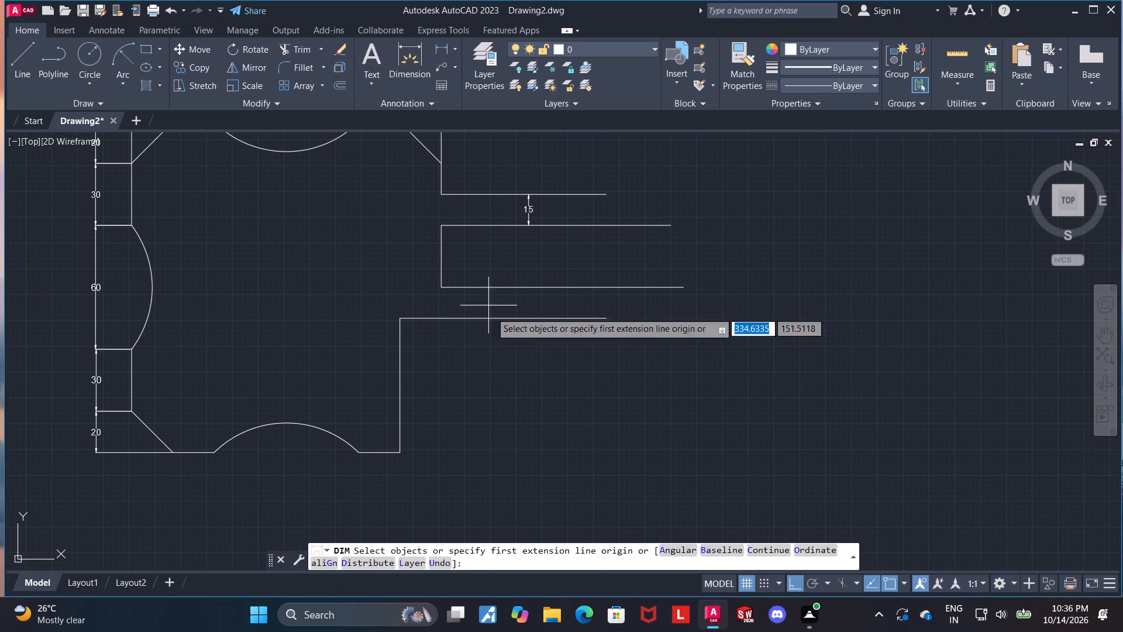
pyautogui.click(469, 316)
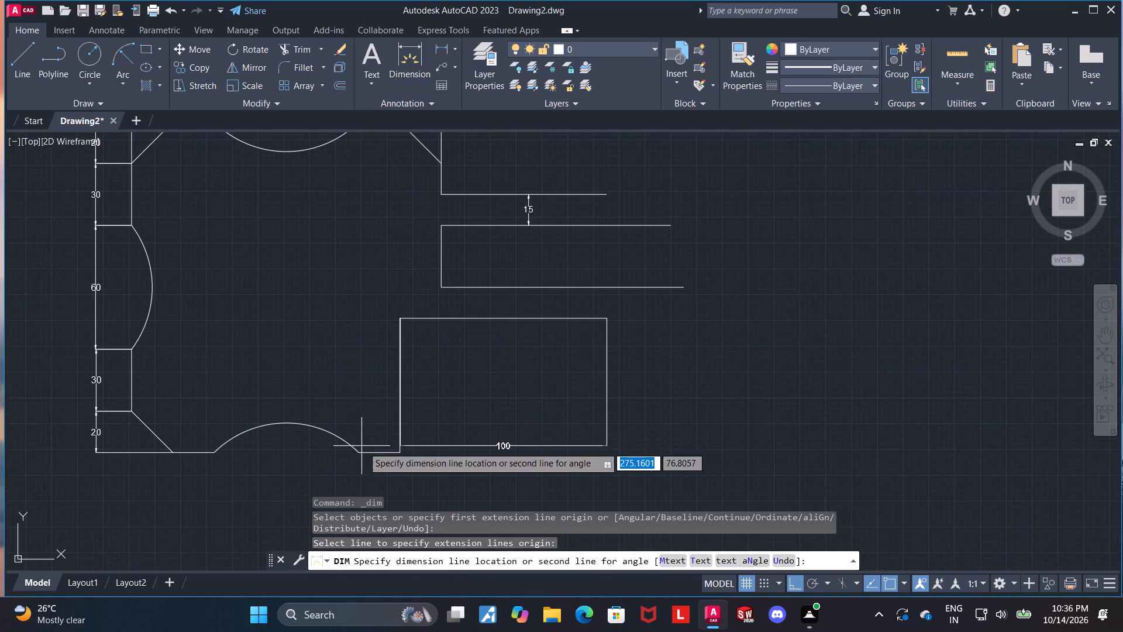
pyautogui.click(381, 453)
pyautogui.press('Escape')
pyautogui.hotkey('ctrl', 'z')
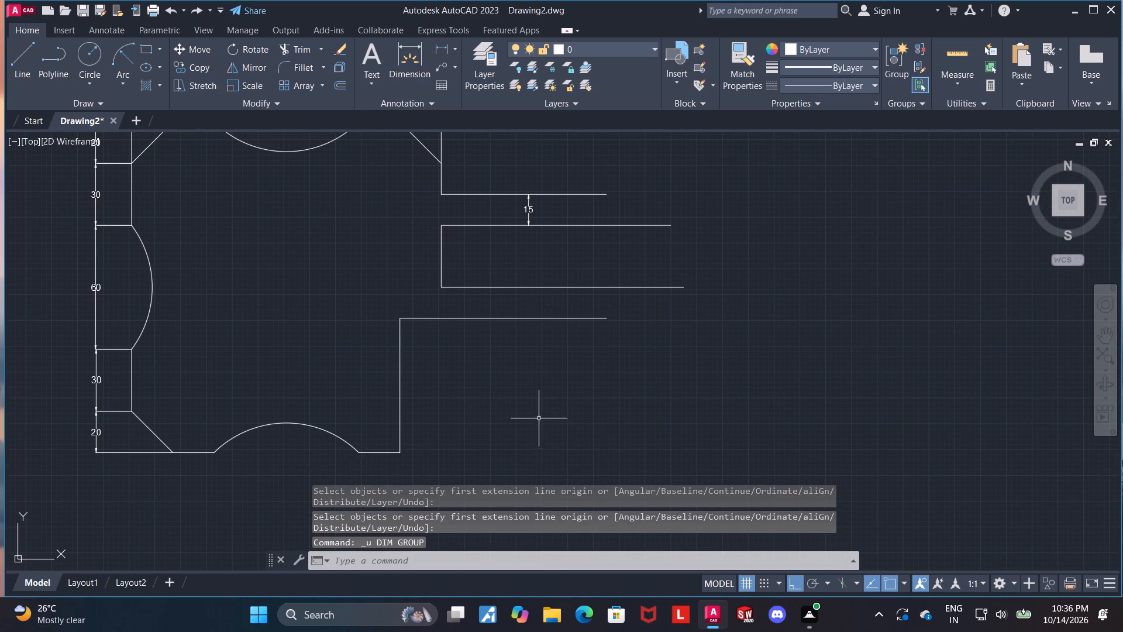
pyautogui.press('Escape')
# Turn Ortho mode off while trying a dimension from the lower end of the long vertical below the extension.
pyautogui.click(417, 61)
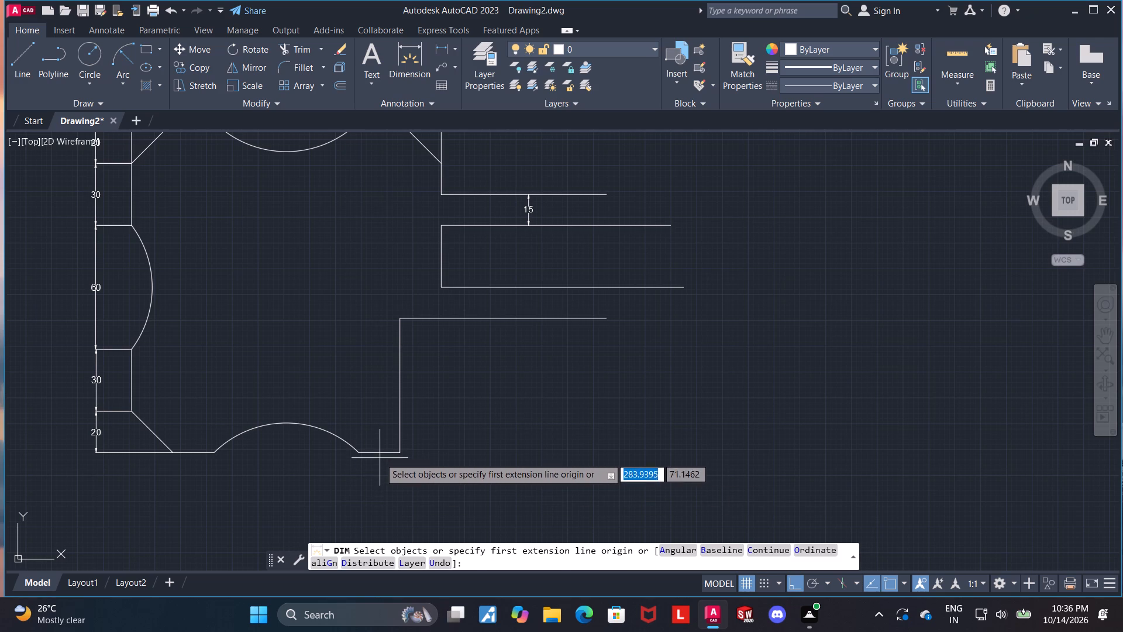
pyautogui.scroll(1, 390, 479)
pyautogui.click(397, 438)
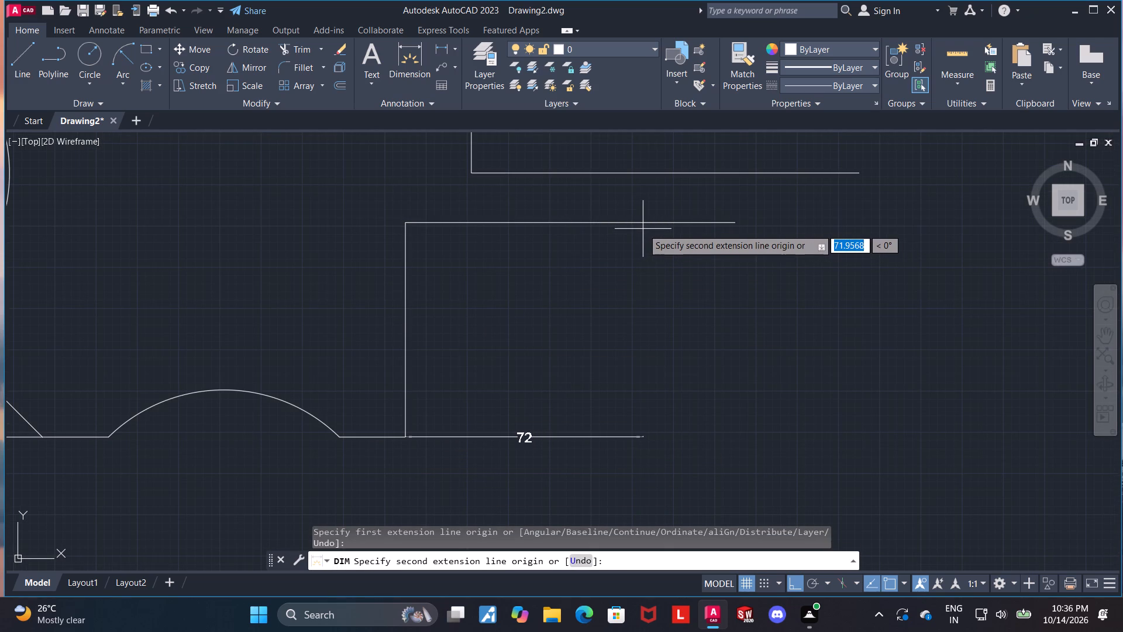
pyautogui.press('F8')
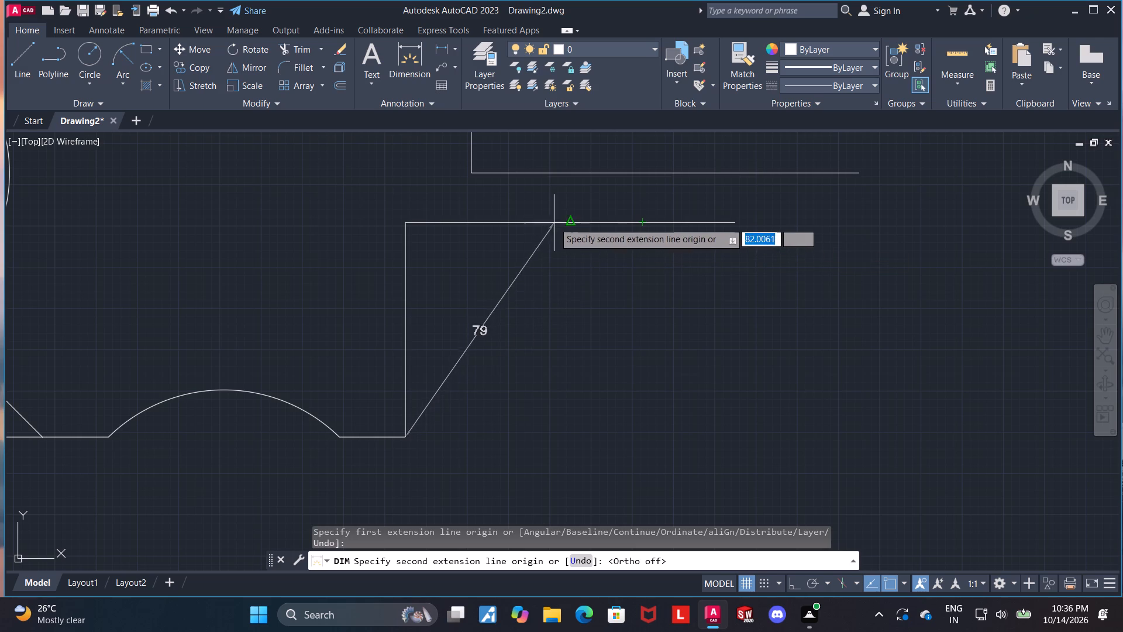
pyautogui.press('Escape')
pyautogui.press('Escape')
pyautogui.press('Escape')
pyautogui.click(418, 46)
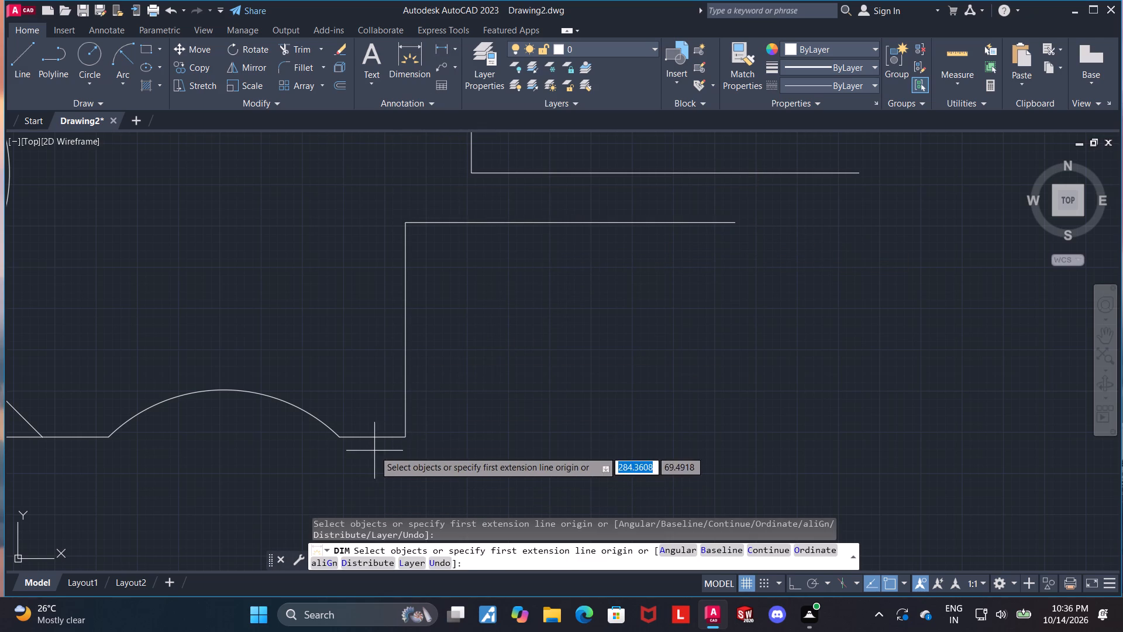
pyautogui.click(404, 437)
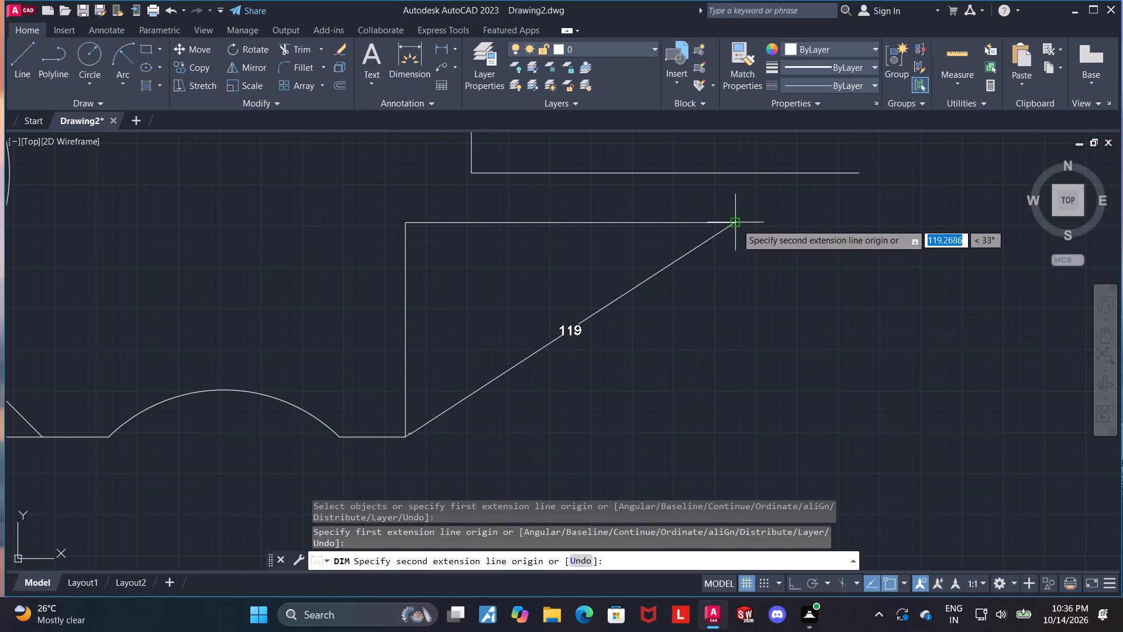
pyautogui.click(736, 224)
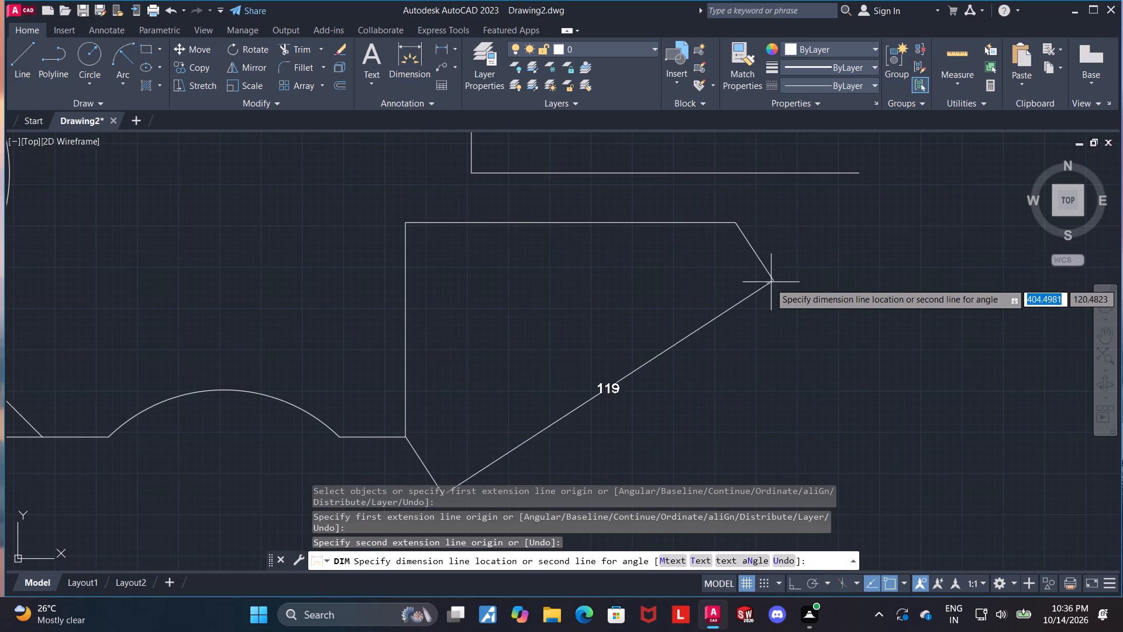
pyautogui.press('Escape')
# Draw a diagonal line from the bottom edge's right end to a point just past the middle of the extension's lower horizontal.
pyautogui.scroll(-1, 751, 284)
pyautogui.moveTo(701, 298); pyautogui.dragTo(721, 303, button='middle')
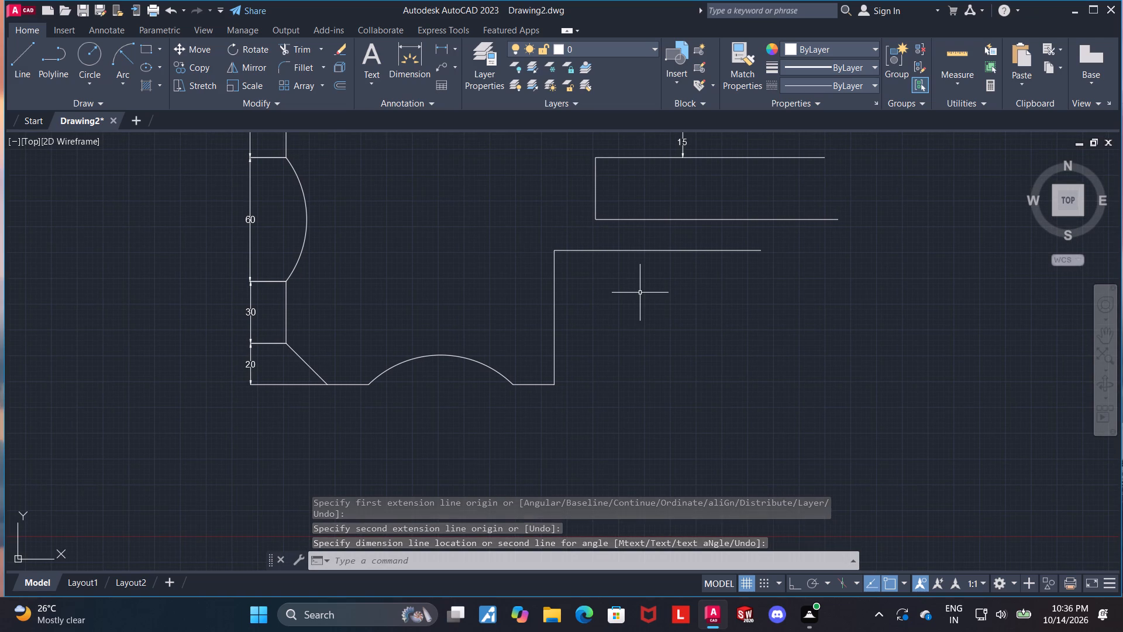
pyautogui.moveTo(700, 294); pyautogui.dragTo(689, 301, button='middle')
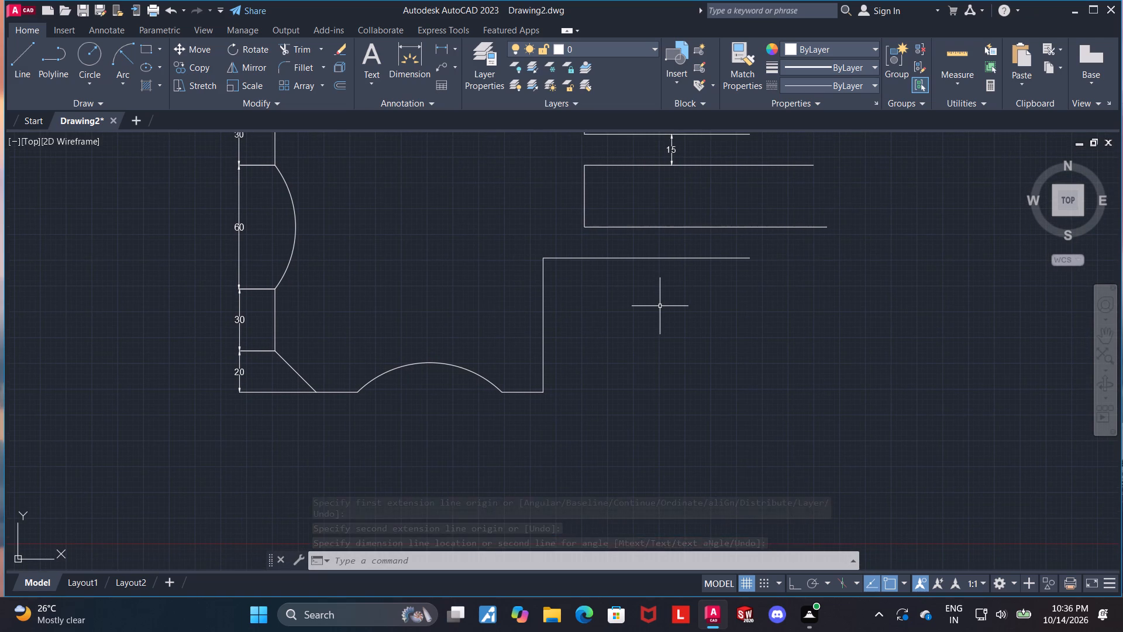
pyautogui.click(9, 55)
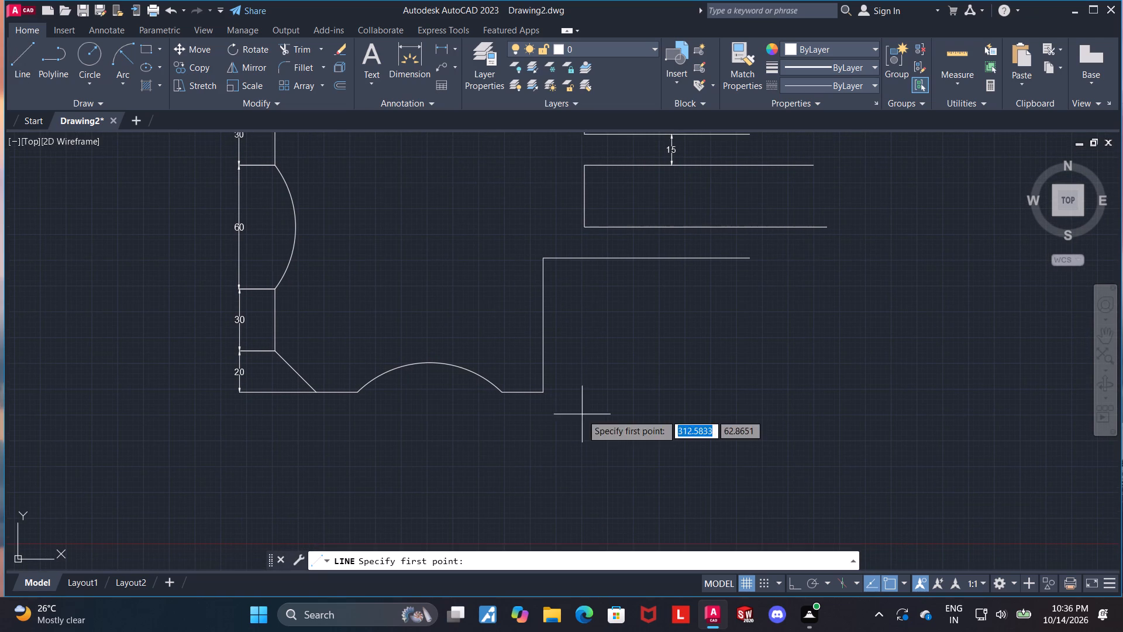
pyautogui.click(545, 394)
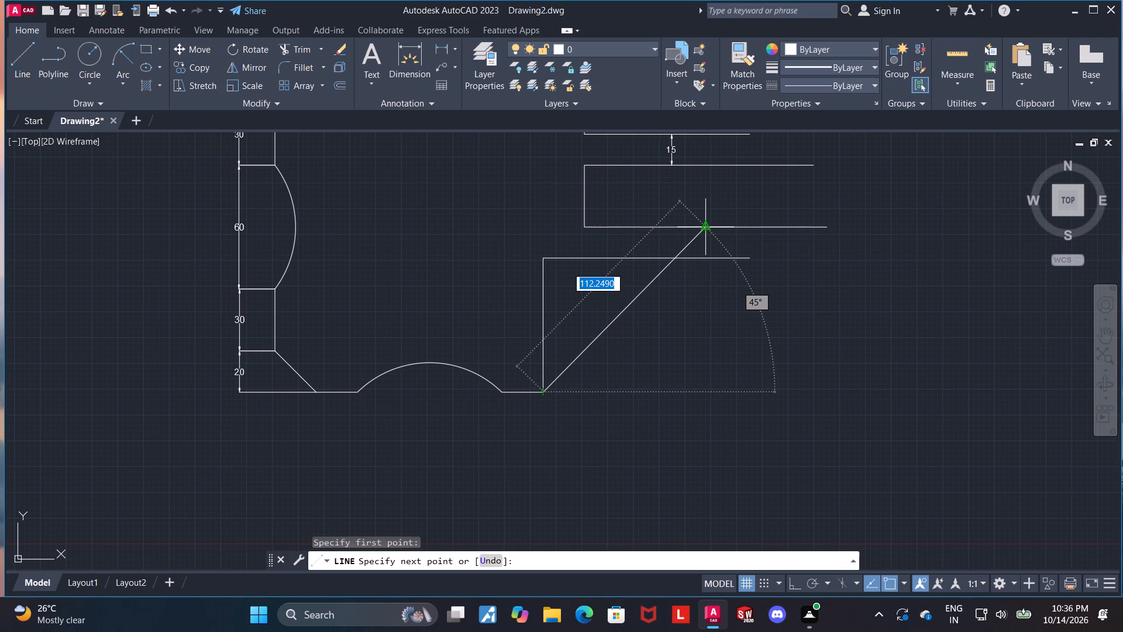
pyautogui.scroll(-2, 702, 228)
pyautogui.scroll(1, 701, 228)
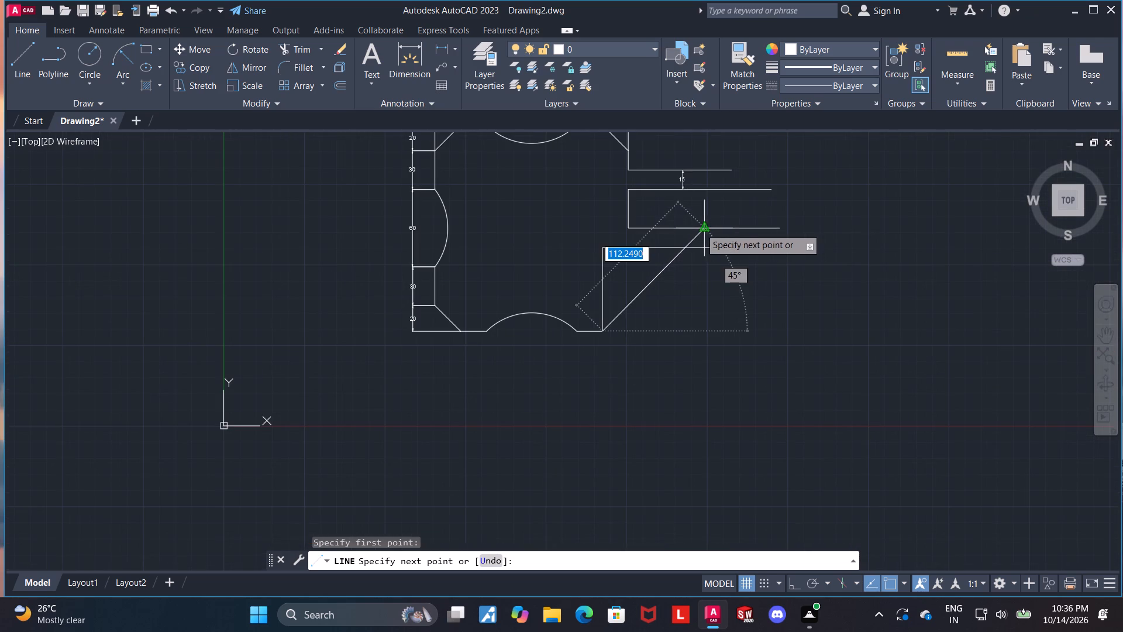
pyautogui.scroll(1, 690, 241)
pyautogui.scroll(-2, 669, 274)
pyautogui.scroll(1, 718, 276)
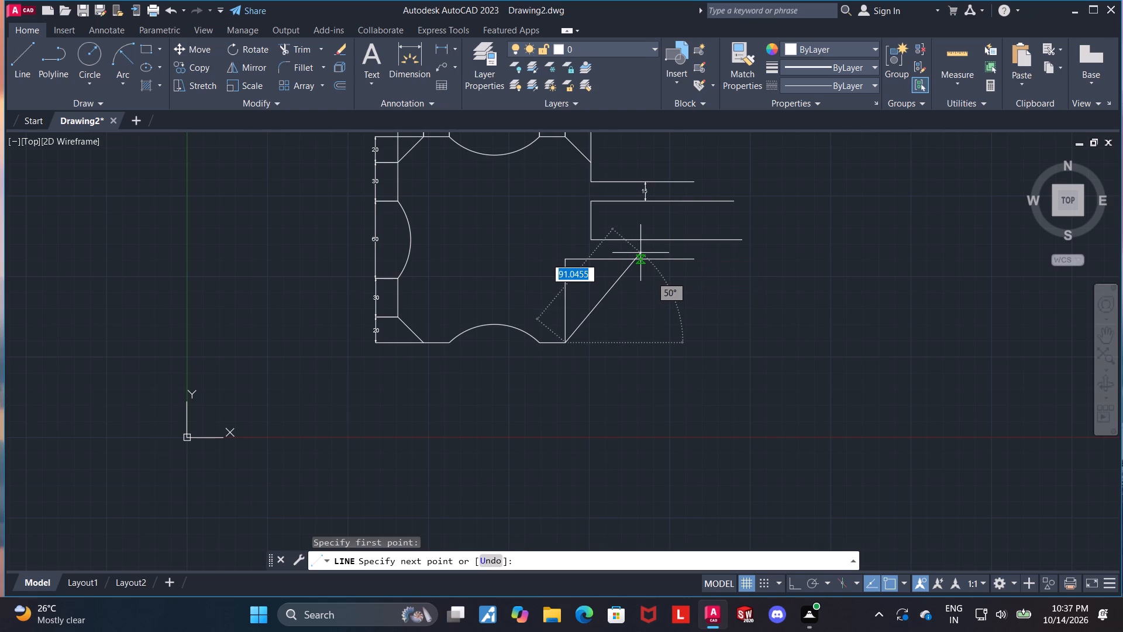
pyautogui.click(639, 253)
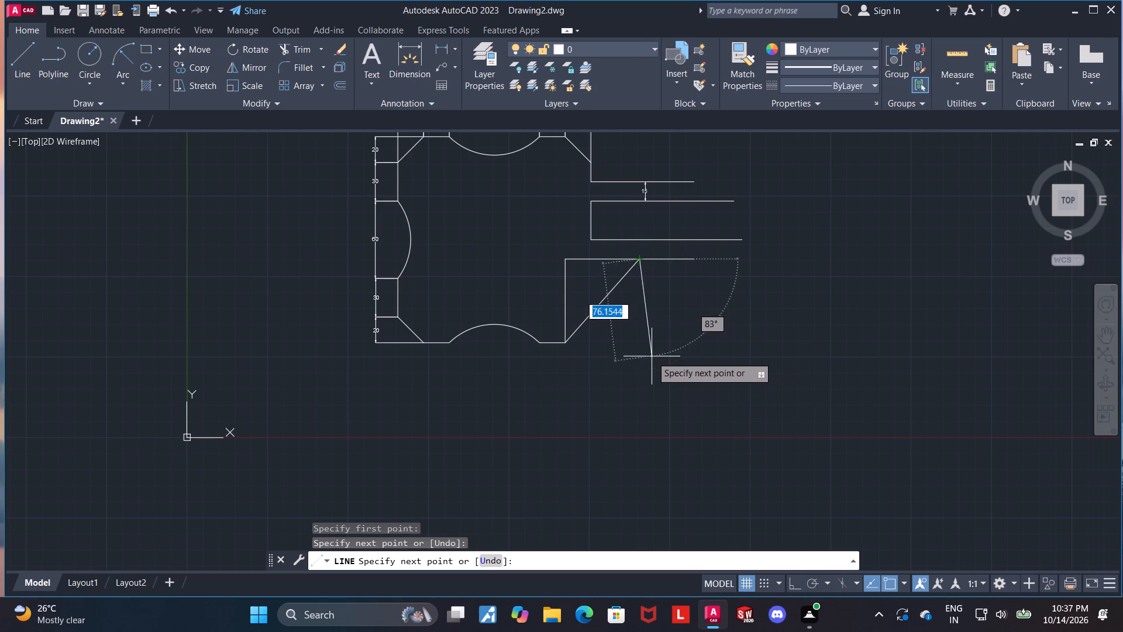
pyautogui.press('Escape')
pyautogui.press('Escape')
# Trim away the vertical line and the part of the lower horizontal to the left of the diagonal.
pyautogui.scroll(1, 623, 265)
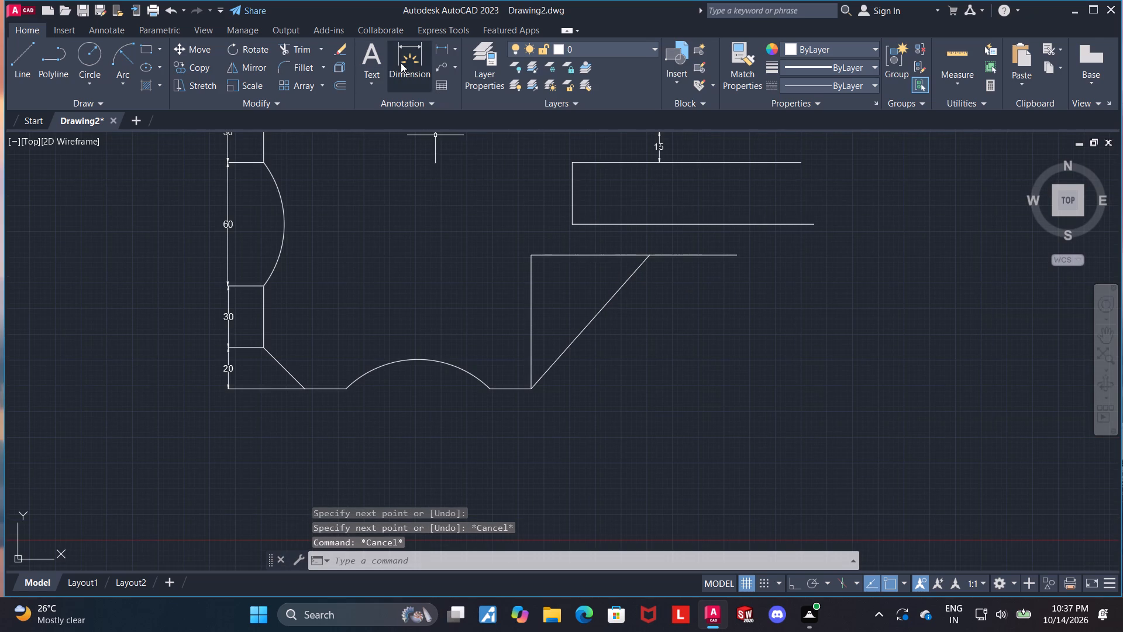
pyautogui.click(297, 52)
pyautogui.scroll(2, 742, 316)
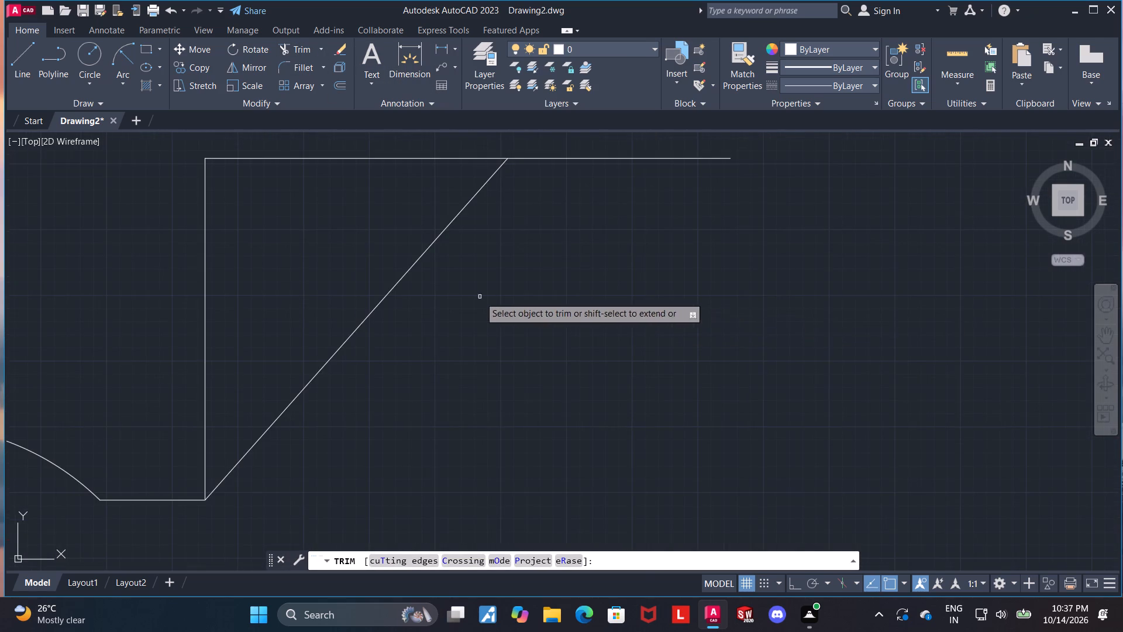
pyautogui.scroll(-3, 480, 297)
pyautogui.moveTo(440, 257); pyautogui.dragTo(402, 292)
pyautogui.press('Escape')
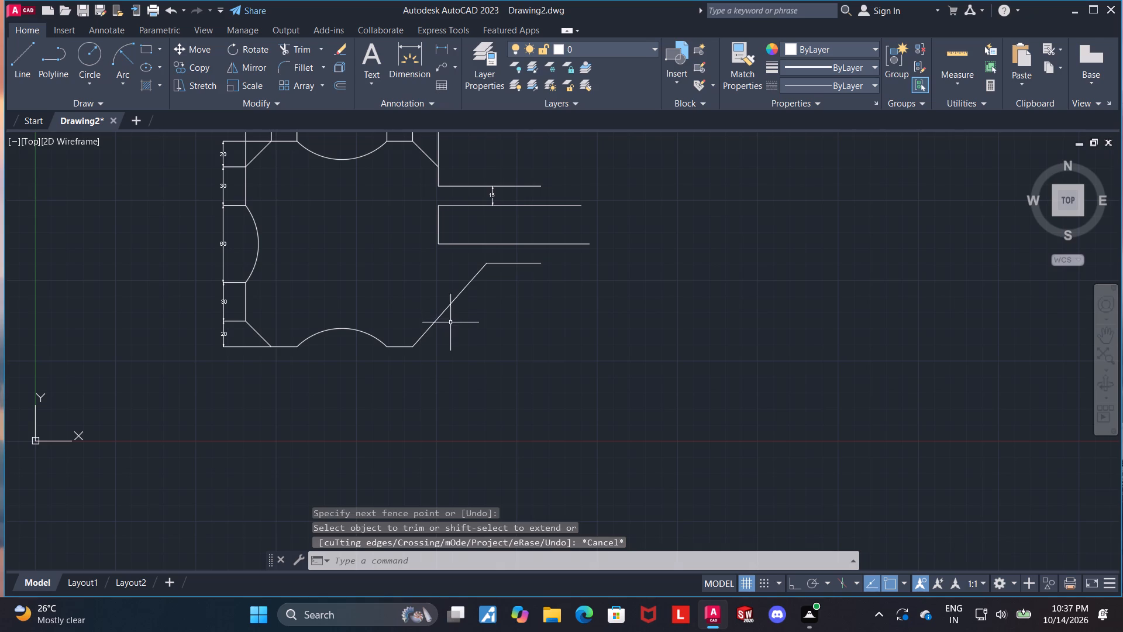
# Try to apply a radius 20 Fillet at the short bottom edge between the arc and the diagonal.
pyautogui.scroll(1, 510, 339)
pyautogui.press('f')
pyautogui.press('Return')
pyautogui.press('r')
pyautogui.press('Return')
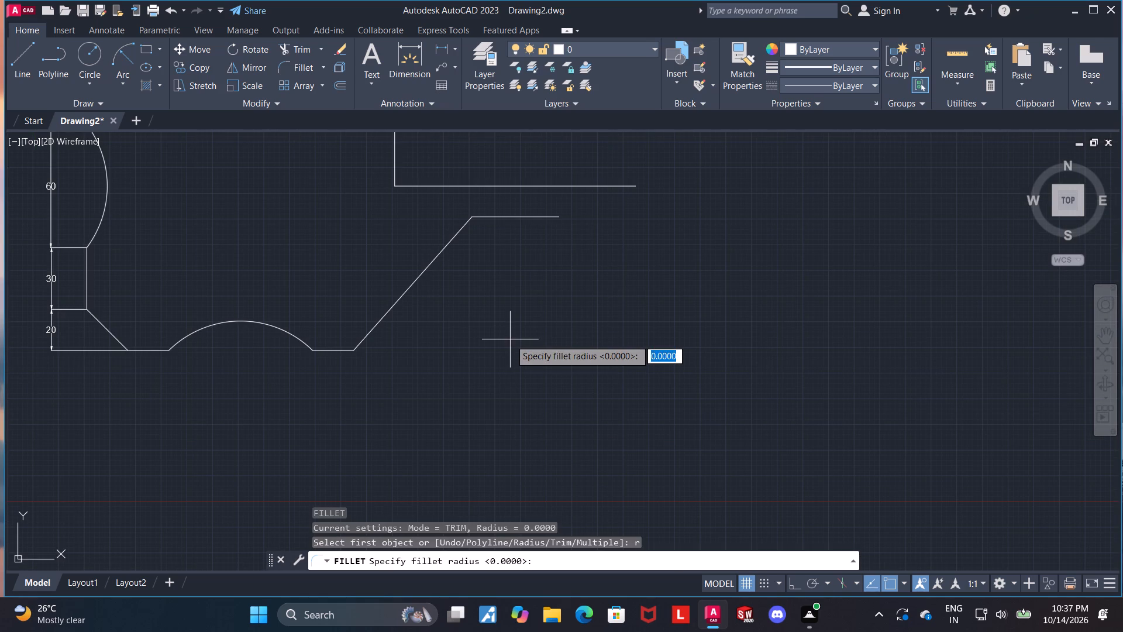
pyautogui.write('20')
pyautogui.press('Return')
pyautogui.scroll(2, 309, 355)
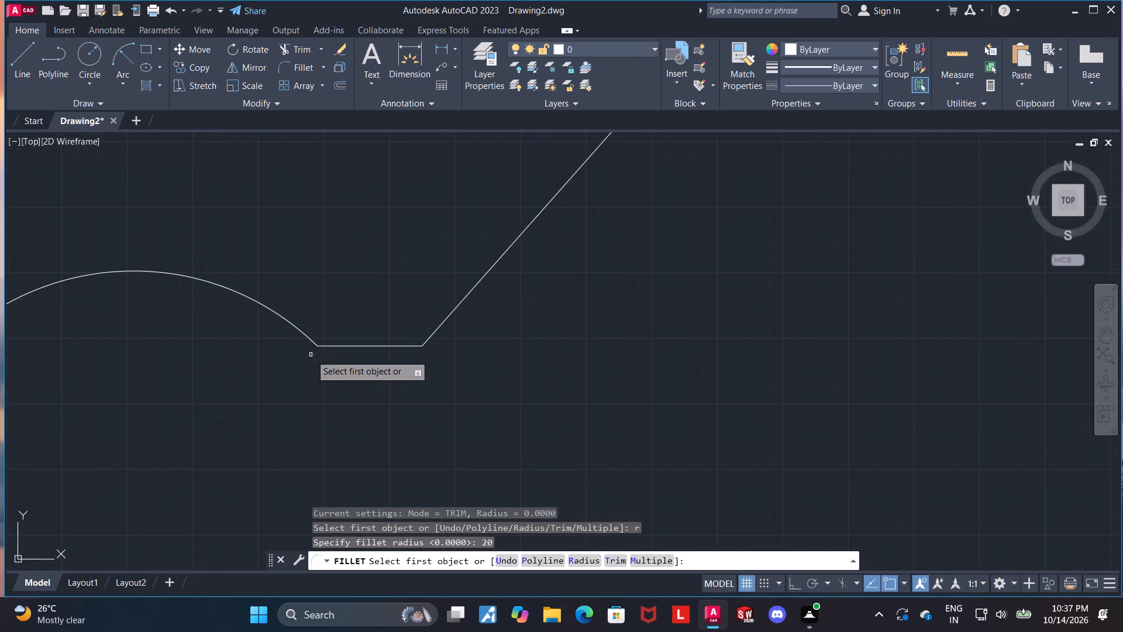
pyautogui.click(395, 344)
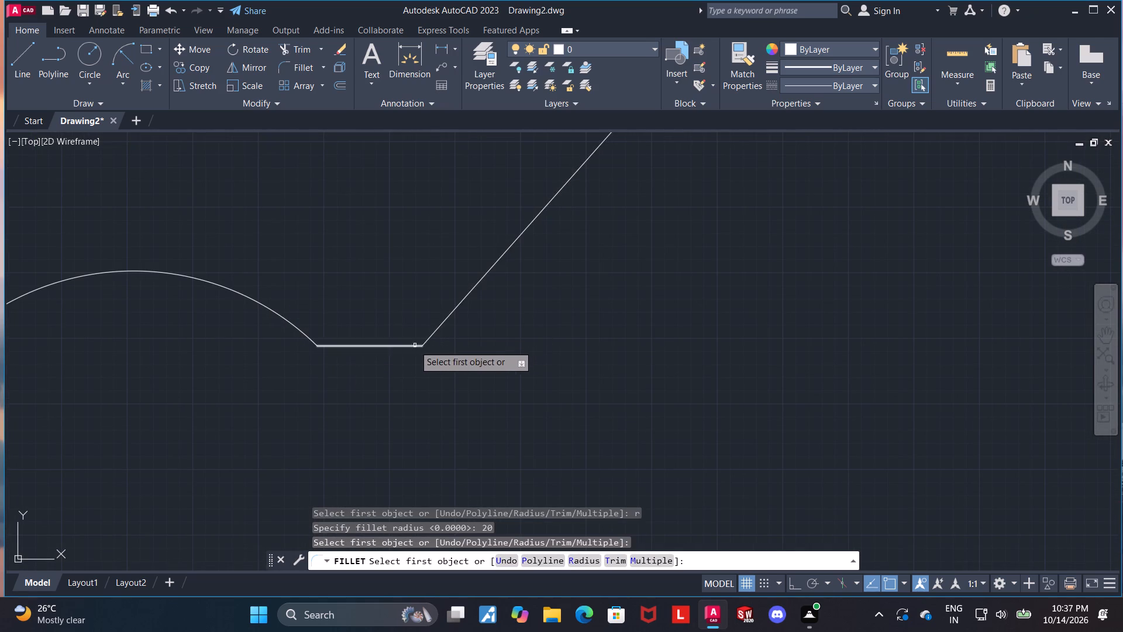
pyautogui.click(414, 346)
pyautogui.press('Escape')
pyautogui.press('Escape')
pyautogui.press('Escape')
# Draw a radius 20 circle tangent to the short bottom edge beside the arc and to the diagonal line.
pyautogui.click(85, 61)
pyautogui.press('Escape')
pyautogui.click(92, 80)
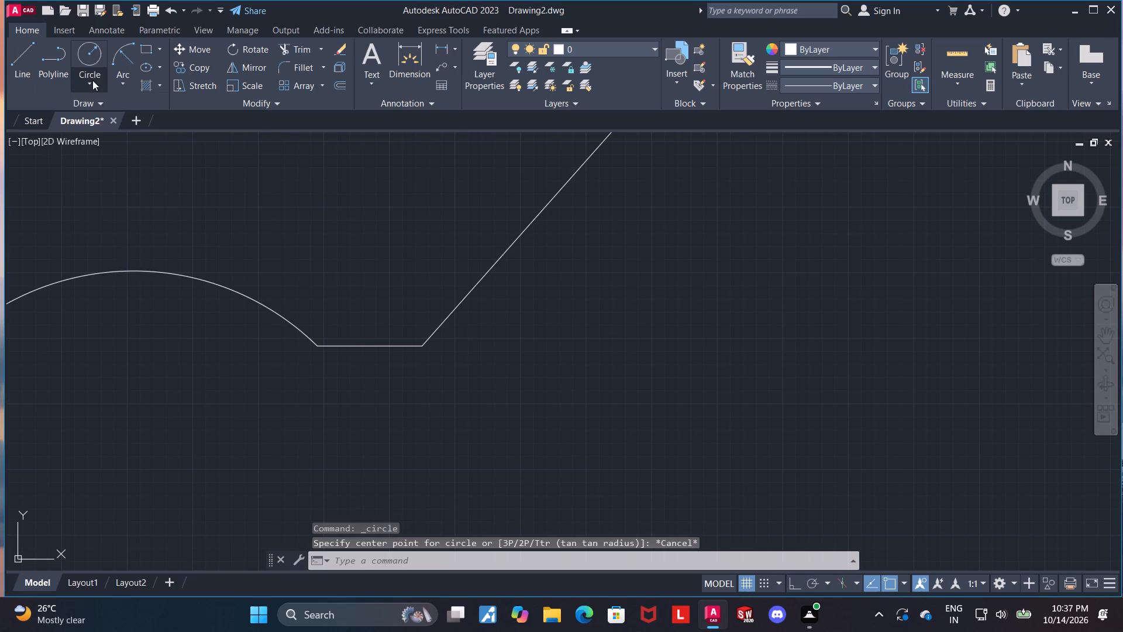
pyautogui.click(129, 231)
pyautogui.click(390, 353)
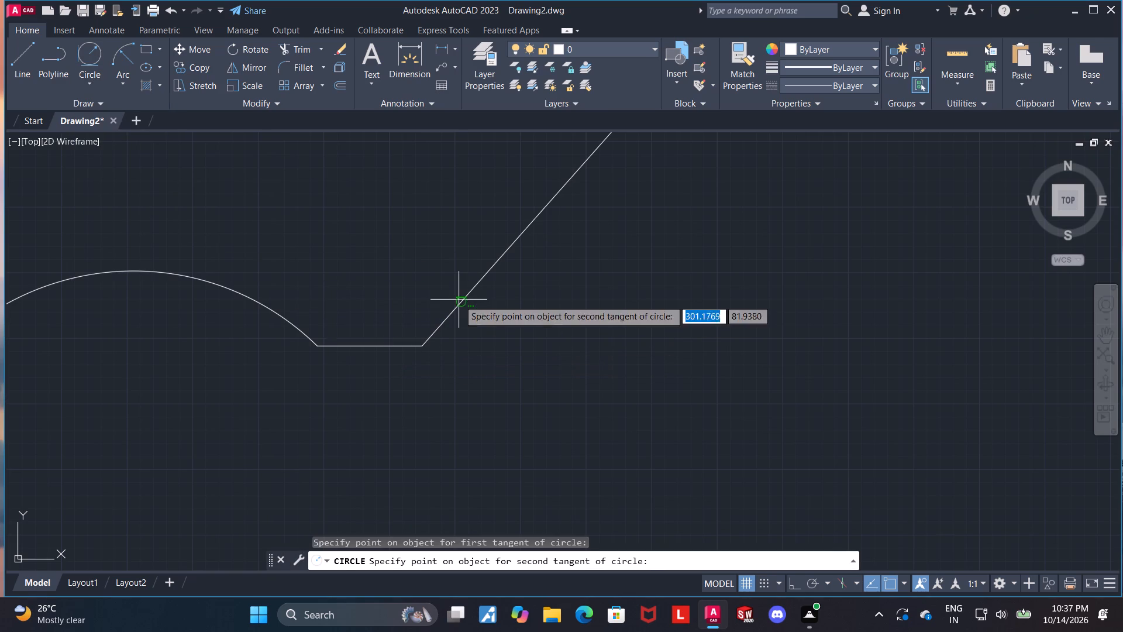
pyautogui.click(460, 300)
pyautogui.write('20')
pyautogui.press('Return')
pyautogui.press('Escape')
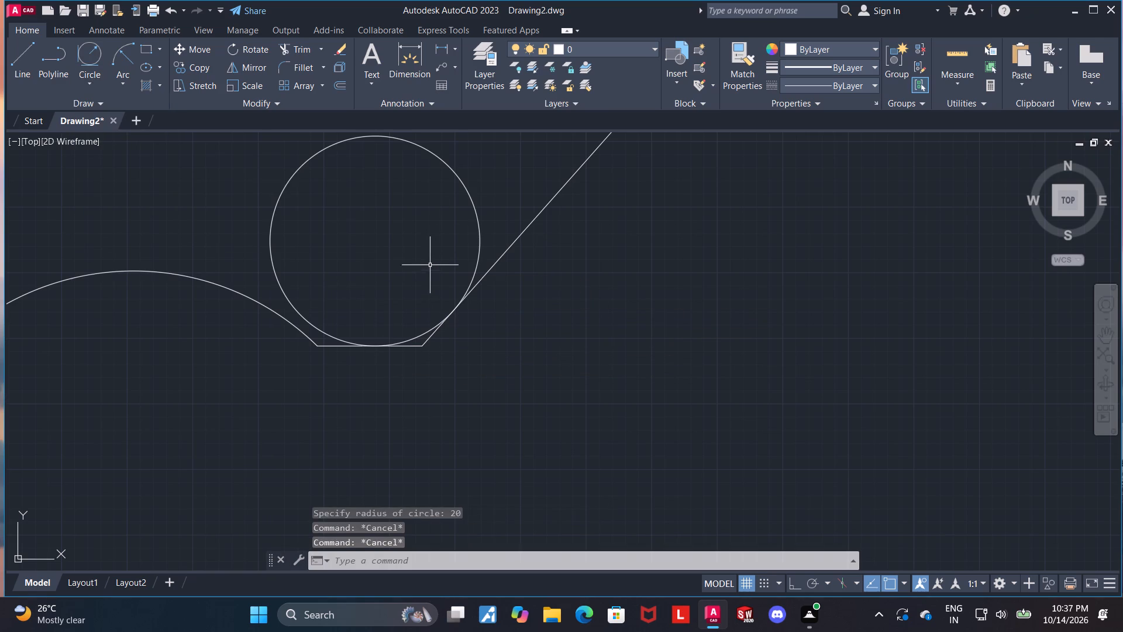
pyautogui.press('Escape')
# Trim the circle and the sharp corner ends so only the rounded transition between bottom edge and diagonal remains.
pyautogui.click(304, 50)
pyautogui.moveTo(349, 270); pyautogui.dragTo(246, 212)
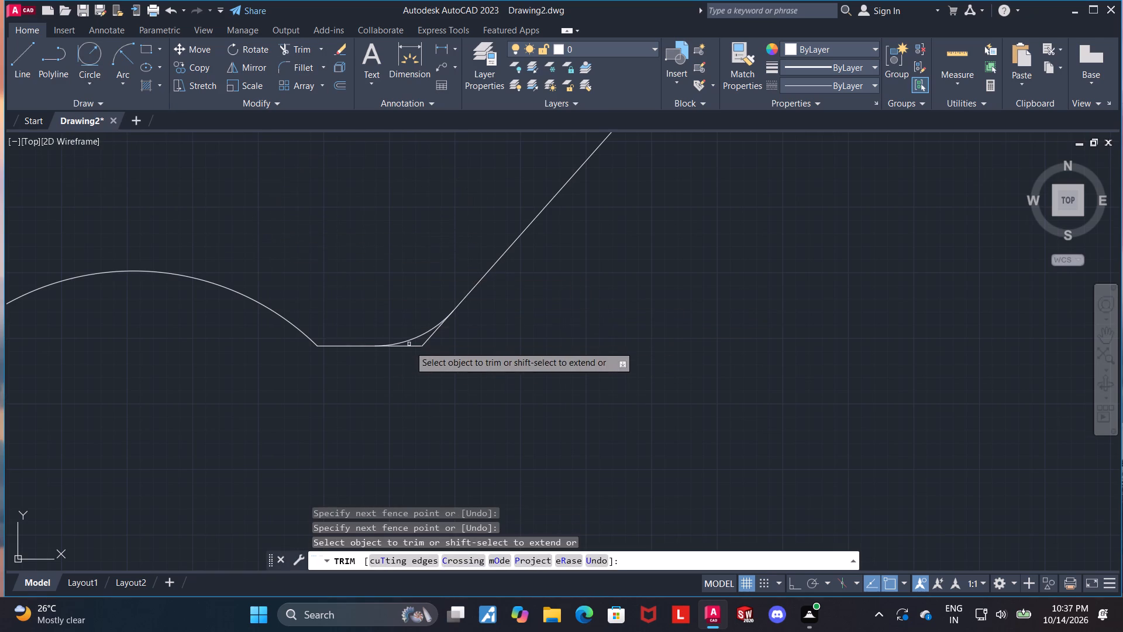
pyautogui.scroll(1, 409, 347)
pyautogui.moveTo(414, 347); pyautogui.dragTo(439, 339)
pyautogui.scroll(-2, 450, 355)
pyautogui.scroll(-1, 551, 325)
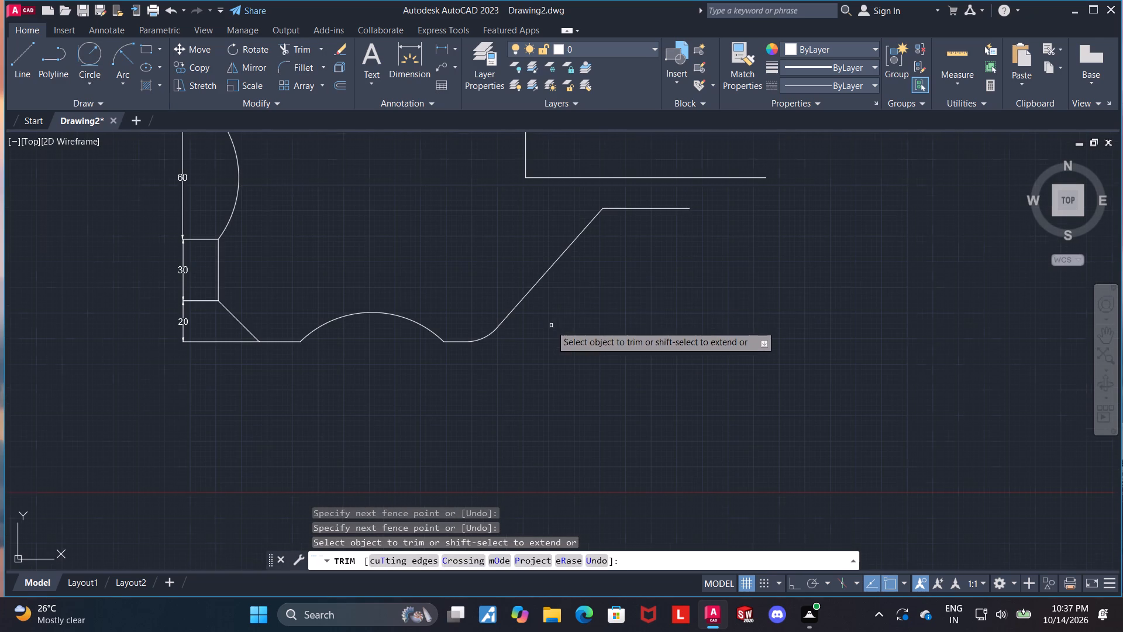
pyautogui.scroll(-1, 650, 293)
pyautogui.moveTo(680, 267); pyautogui.dragTo(670, 312, button='middle')
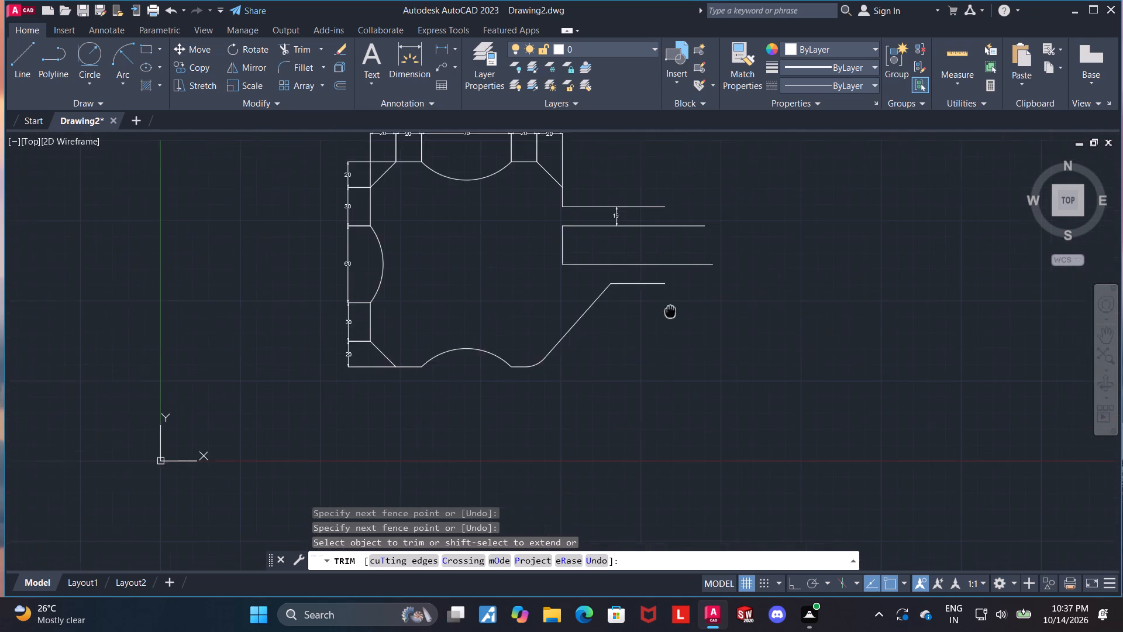
pyautogui.moveTo(670, 312); pyautogui.dragTo(667, 314, button='middle')
pyautogui.scroll(1, 605, 274)
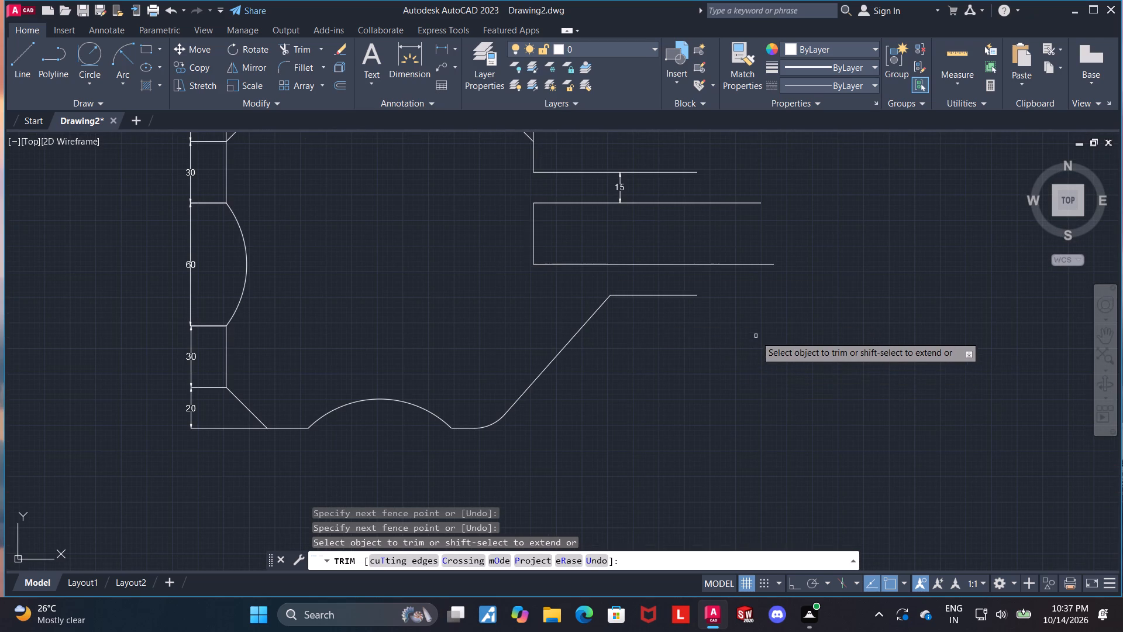
pyautogui.scroll(-1, 756, 335)
pyautogui.moveTo(760, 332); pyautogui.dragTo(697, 362, button='middle')
pyautogui.scroll(1, 647, 329)
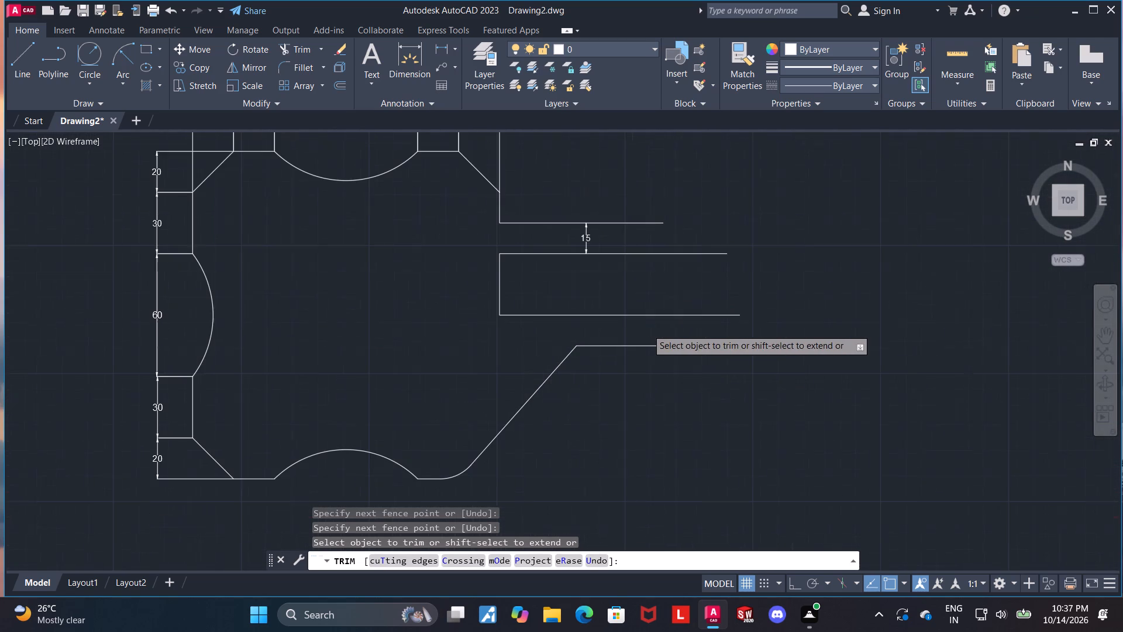
pyautogui.press('Escape')
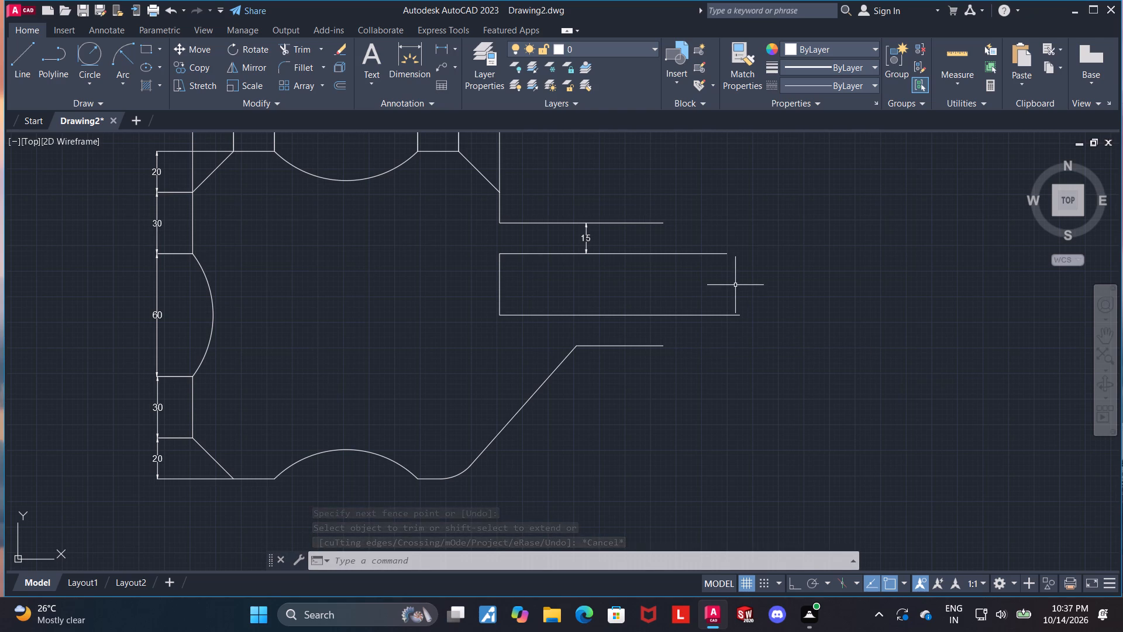
# Close the extension's open right end with a 60-long vertical line joining its upper and lower outer horizontals.
pyautogui.click(12, 56)
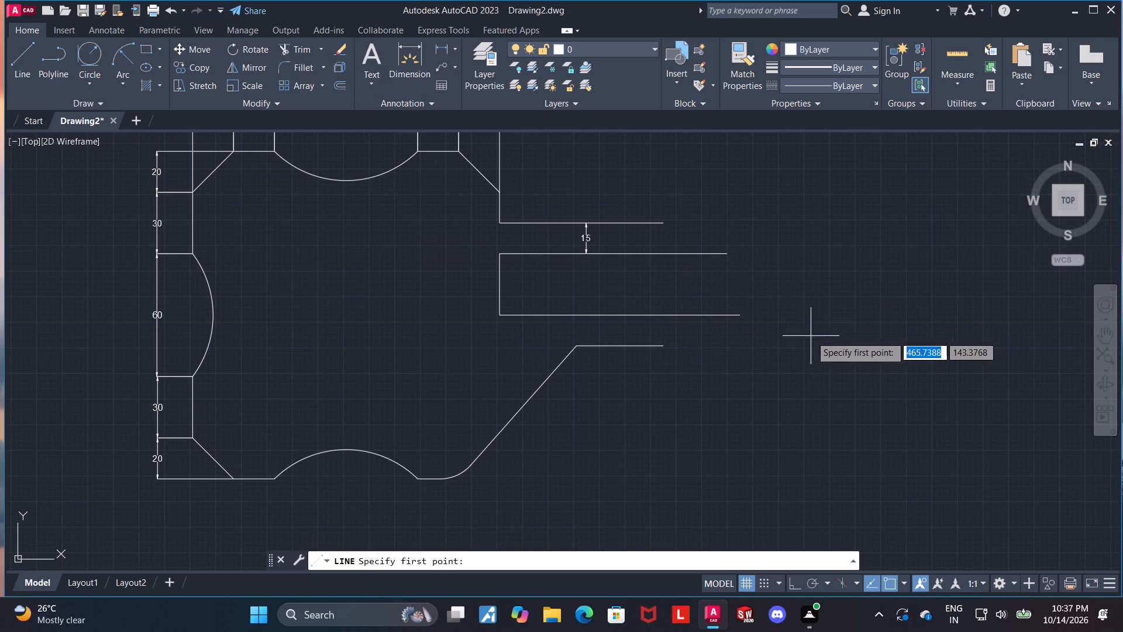
pyautogui.click(663, 226)
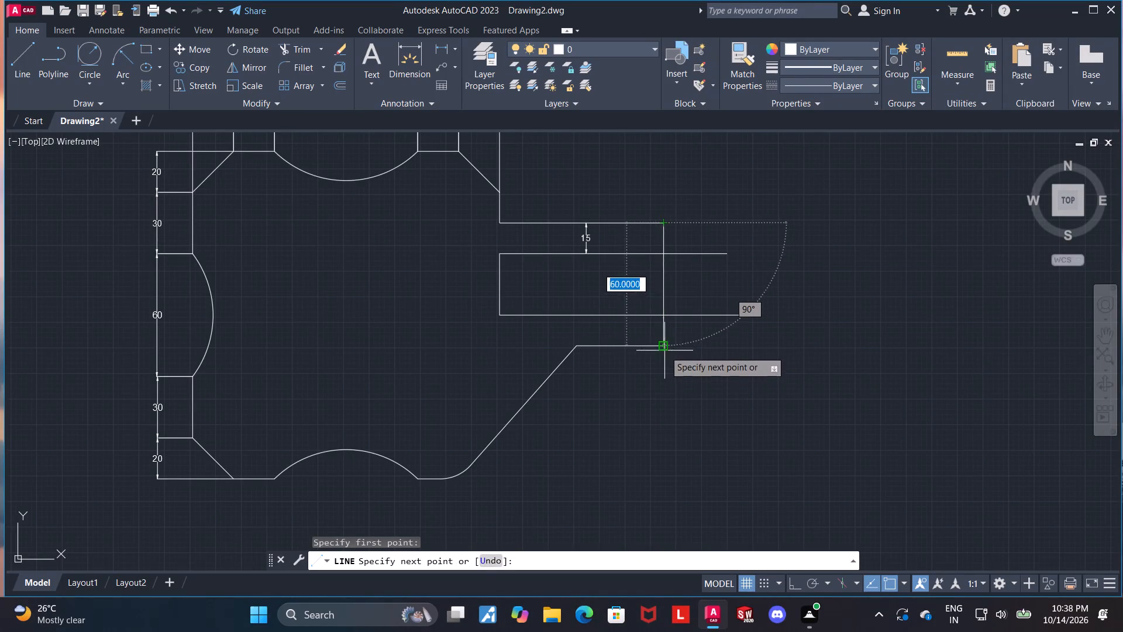
pyautogui.click(664, 349)
pyautogui.press('Escape')
pyautogui.press('Escape')
pyautogui.press('Escape')
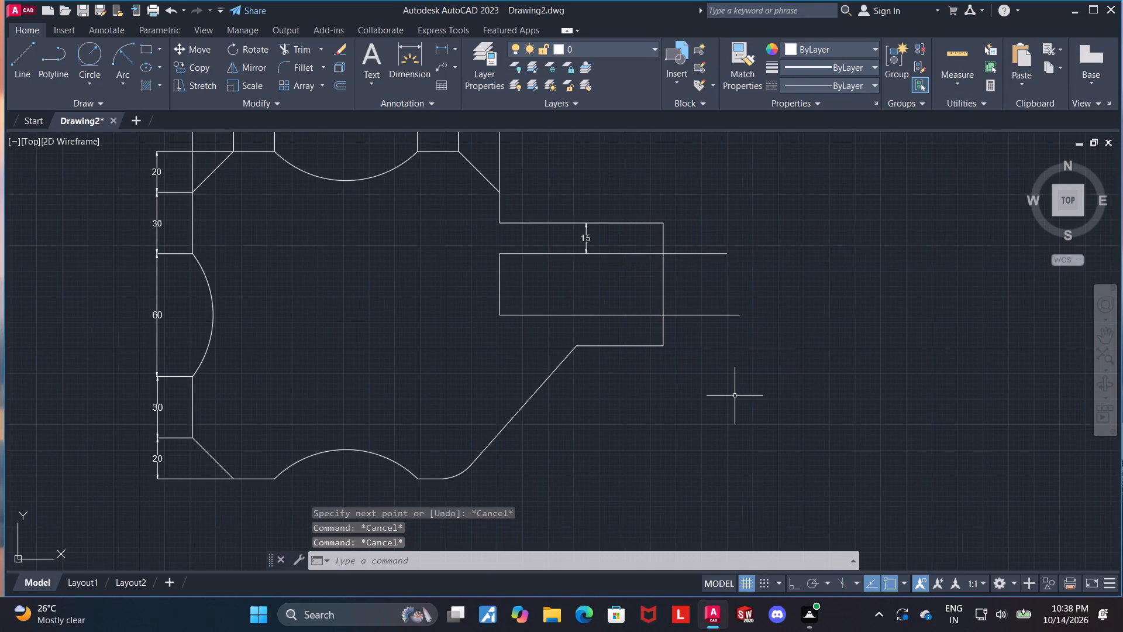
# Trim the two inner horizontals where they overhang the extension's new vertical end line.
pyautogui.click(277, 46)
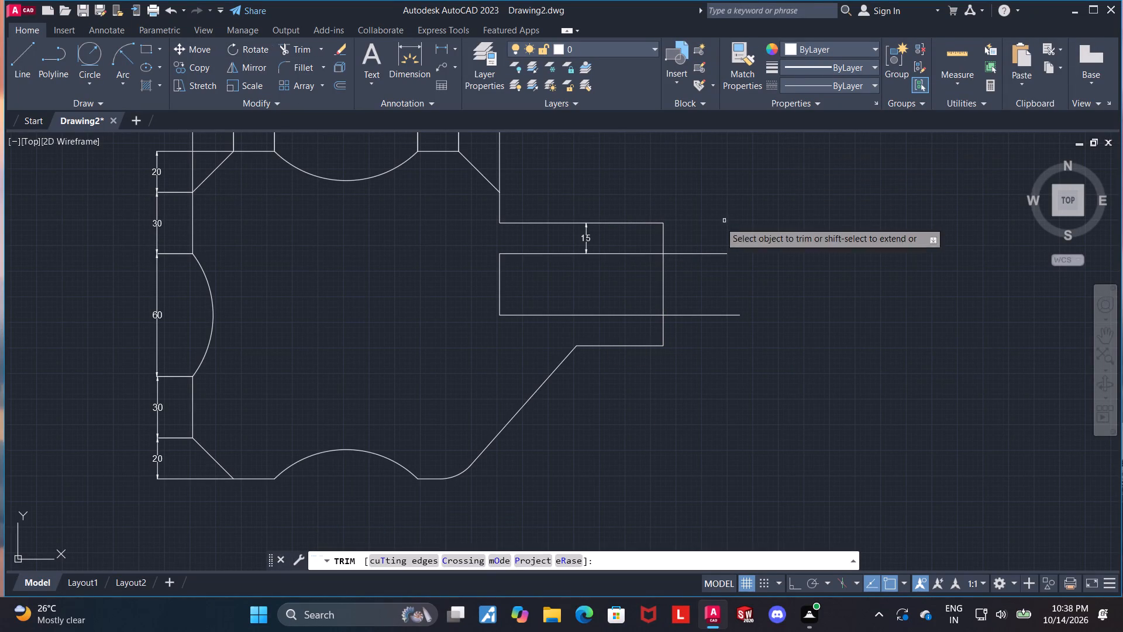
pyautogui.moveTo(712, 224); pyautogui.dragTo(698, 343)
pyautogui.press('Escape')
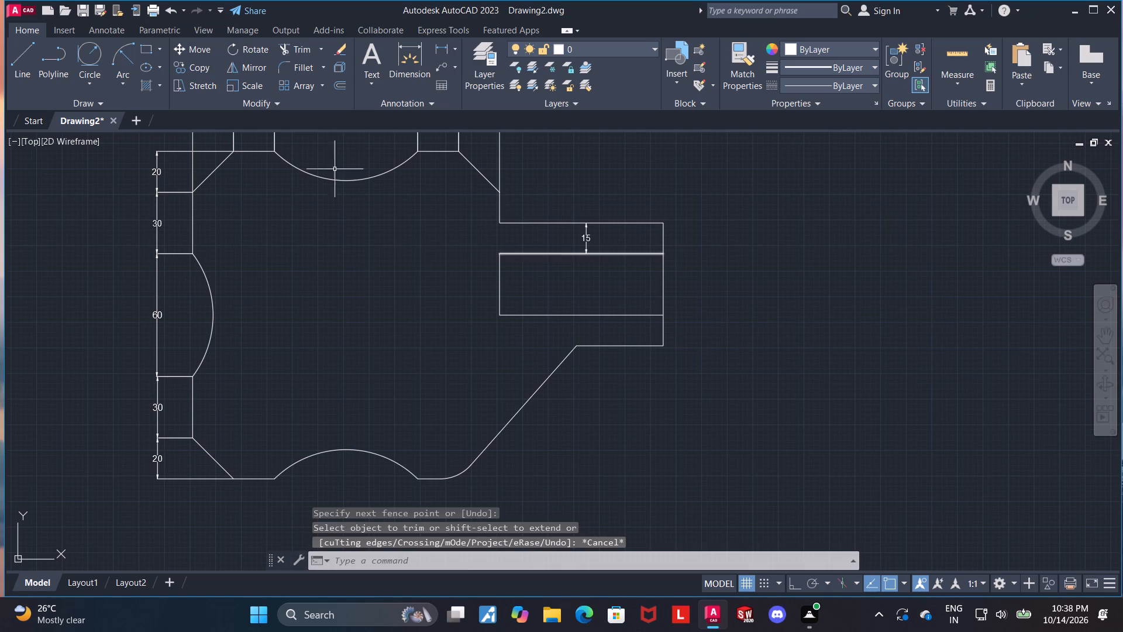
pyautogui.press('Escape')
# Draw a vertical line between the two inner horizontals, a short distance inside the extension's right end.
pyautogui.click(26, 53)
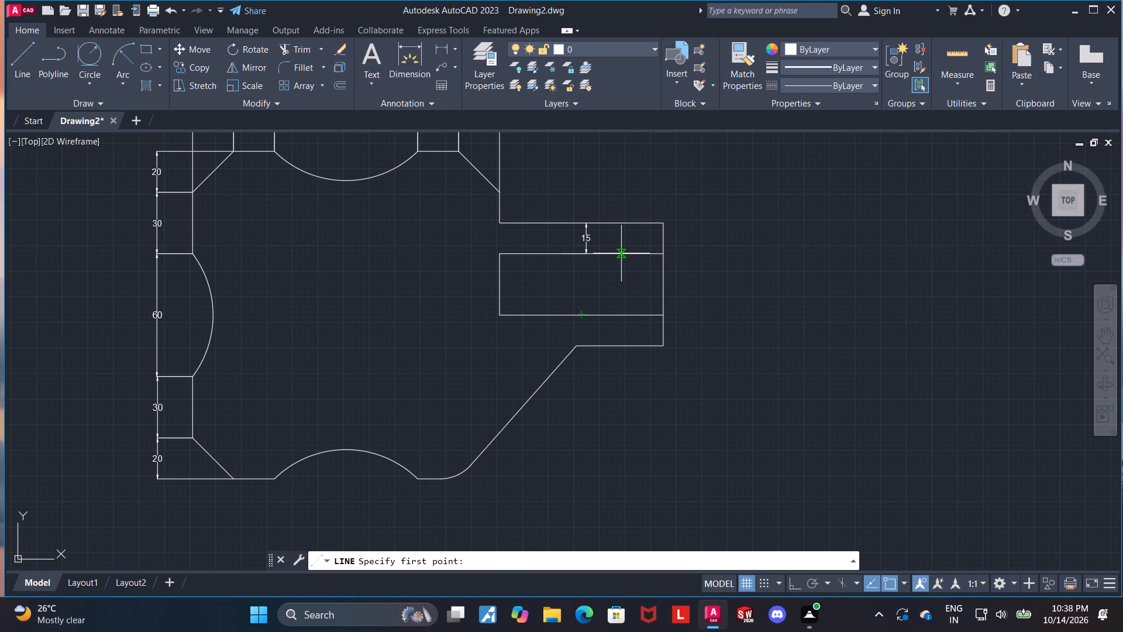
pyautogui.click(621, 253)
pyautogui.click(621, 318)
pyautogui.press('Escape')
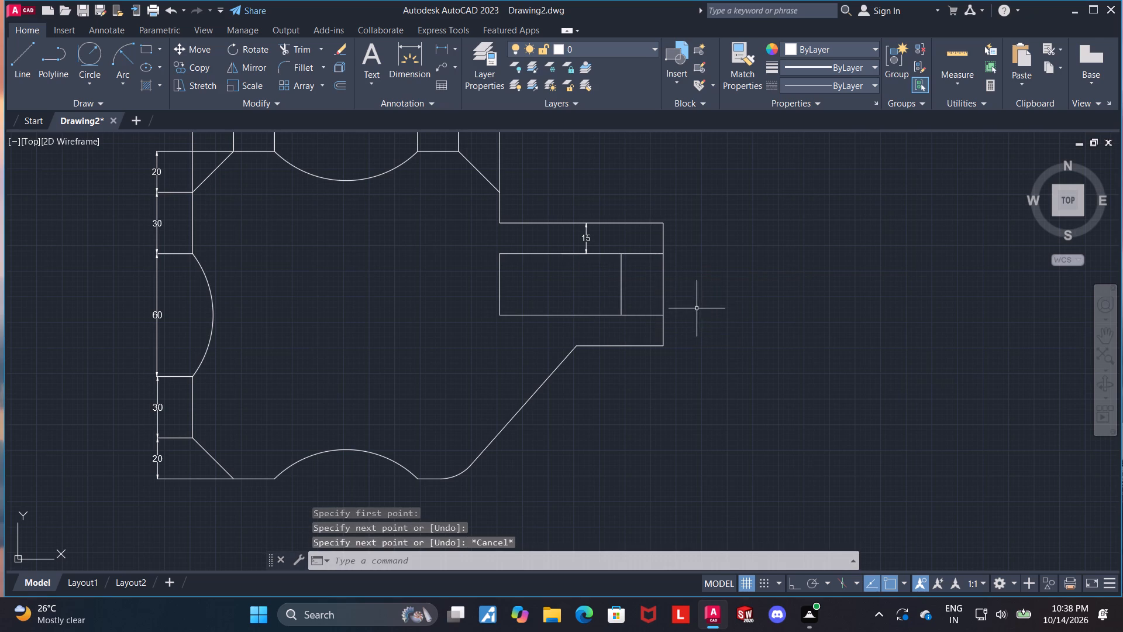
pyautogui.press('Escape')
pyautogui.press('Escape')
# Trim the inner horizontals between the new vertical line and the extension's end to leave a closed rectangular slot.
pyautogui.click(280, 51)
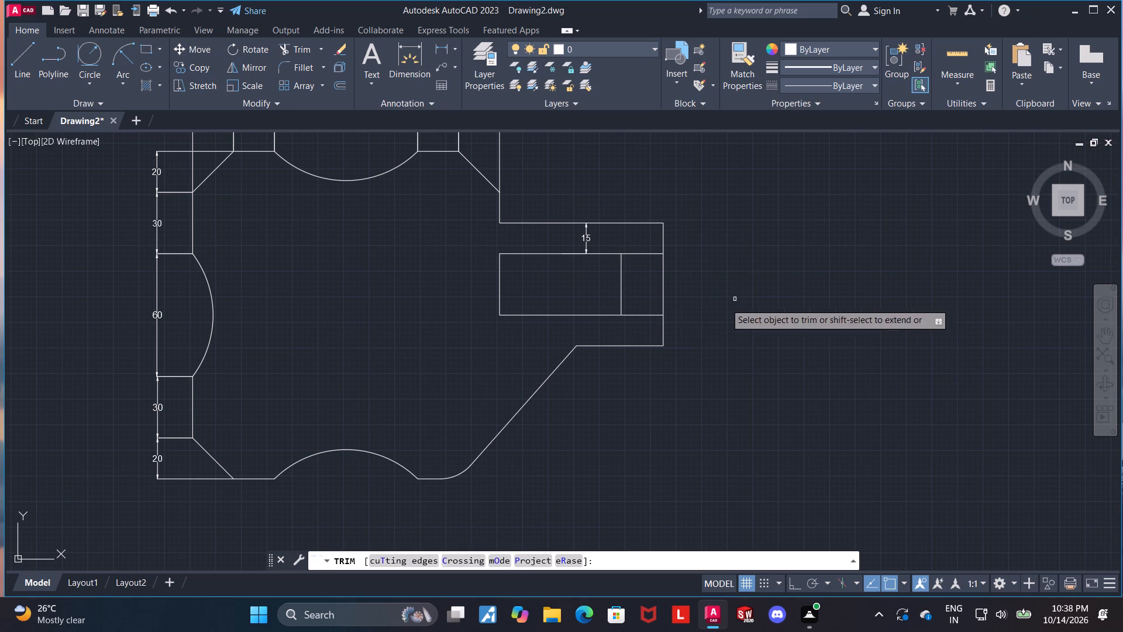
pyautogui.moveTo(638, 329); pyautogui.dragTo(640, 249)
pyautogui.scroll(-1, 653, 299)
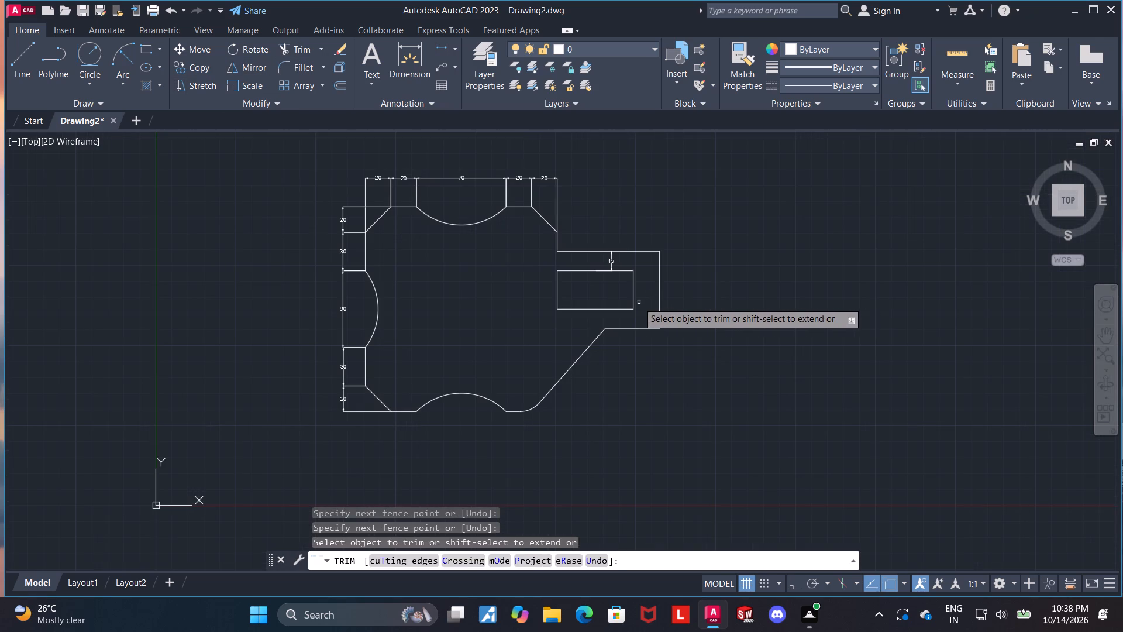
pyautogui.scroll(1, 564, 288)
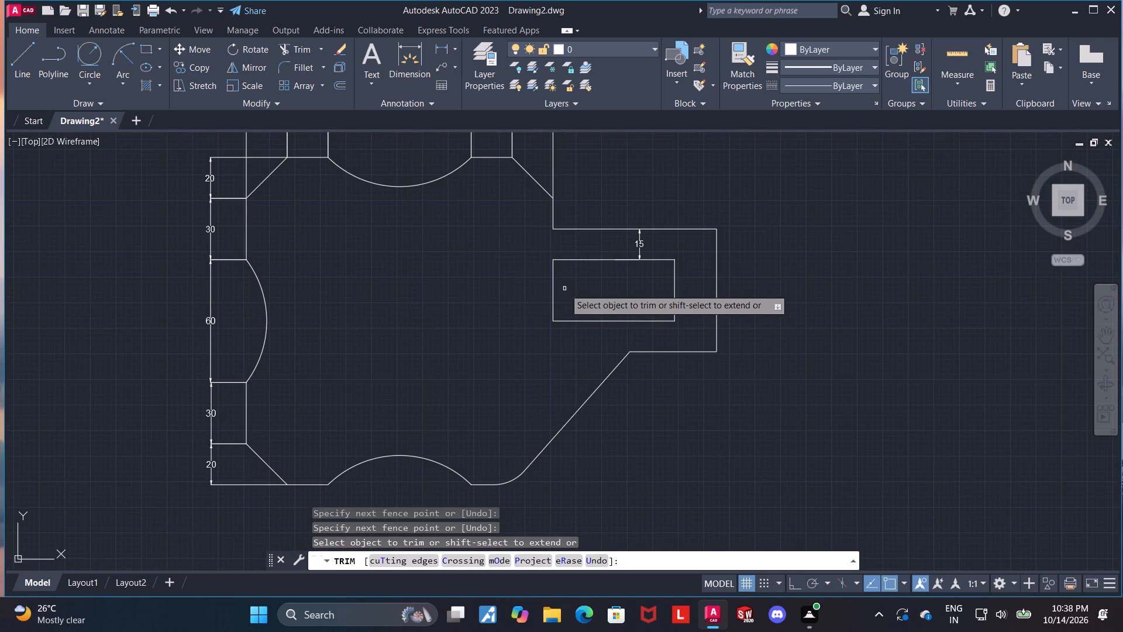
pyautogui.scroll(1, 590, 298)
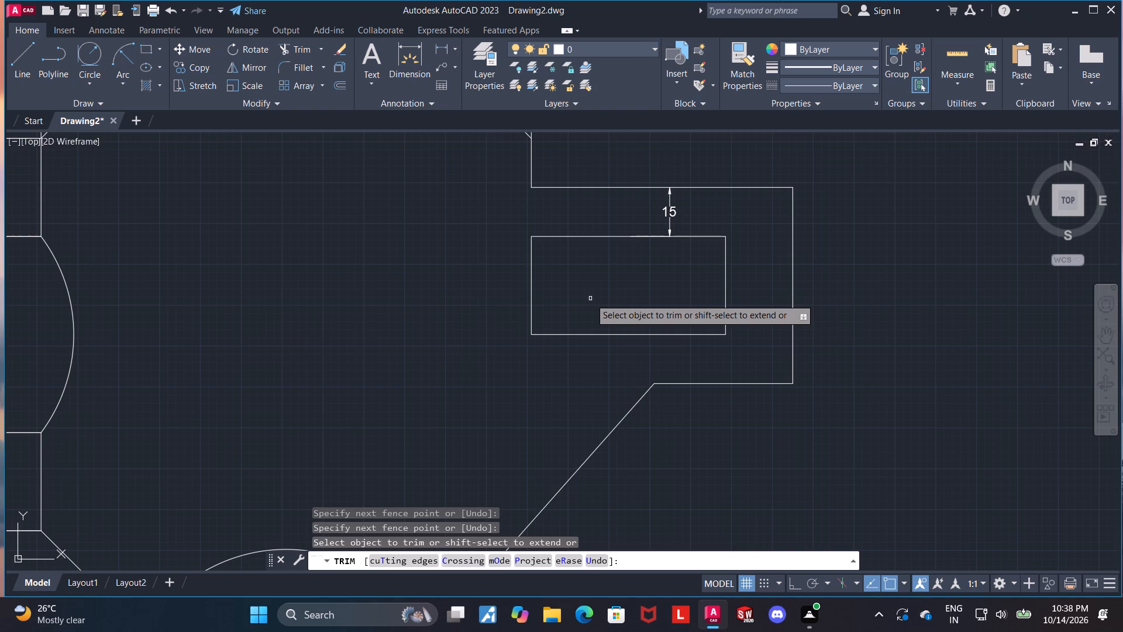
pyautogui.scroll(-1, 590, 300)
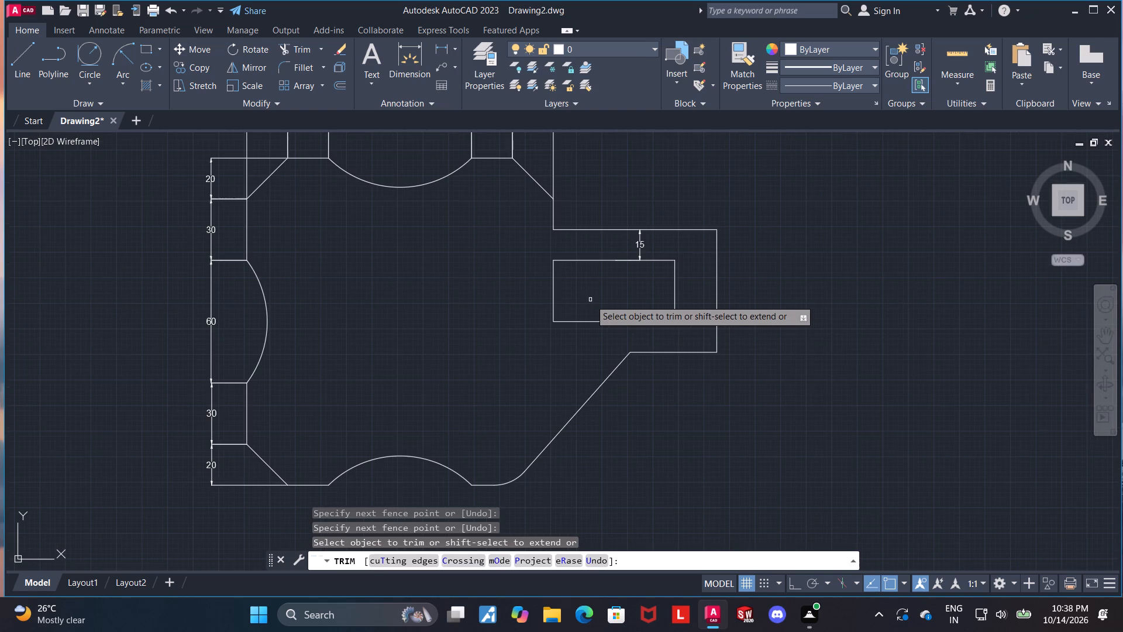
pyautogui.scroll(-1, 590, 304)
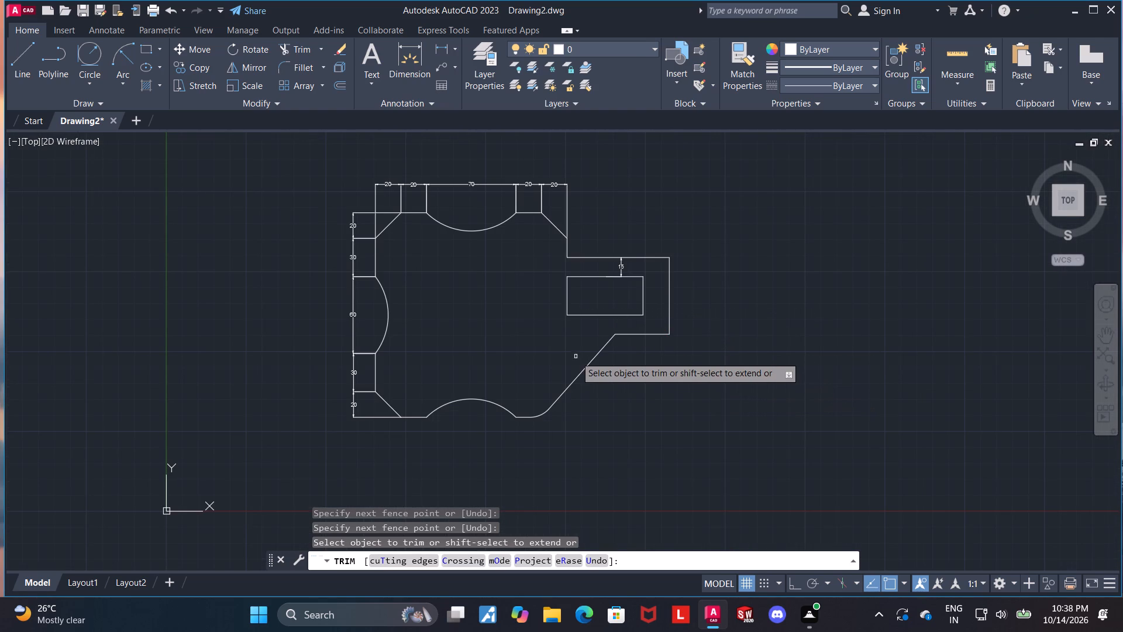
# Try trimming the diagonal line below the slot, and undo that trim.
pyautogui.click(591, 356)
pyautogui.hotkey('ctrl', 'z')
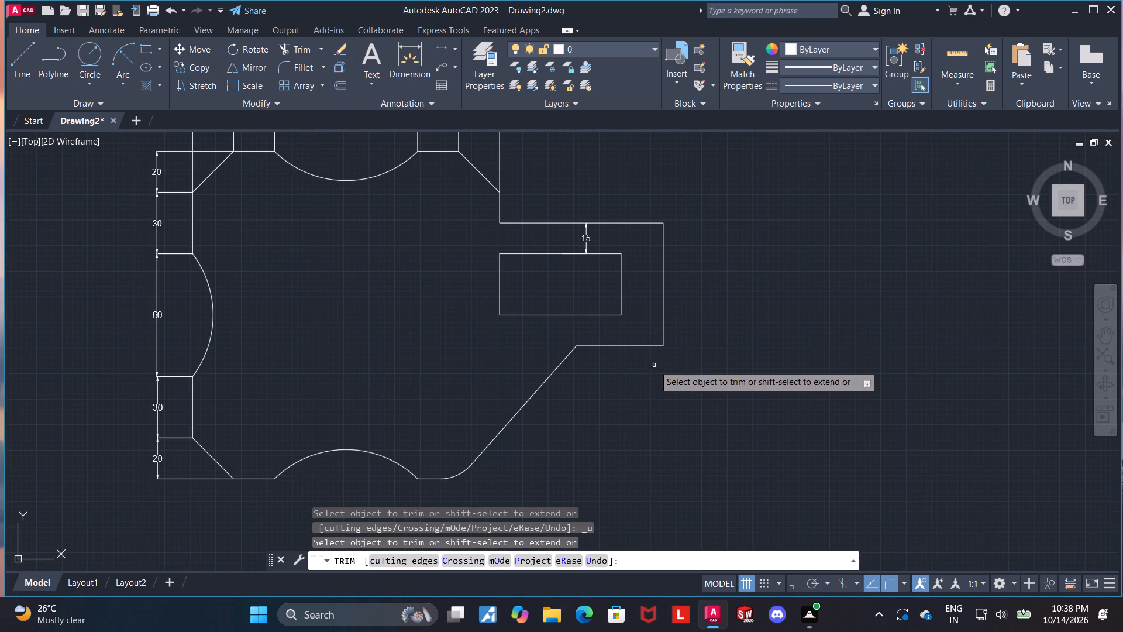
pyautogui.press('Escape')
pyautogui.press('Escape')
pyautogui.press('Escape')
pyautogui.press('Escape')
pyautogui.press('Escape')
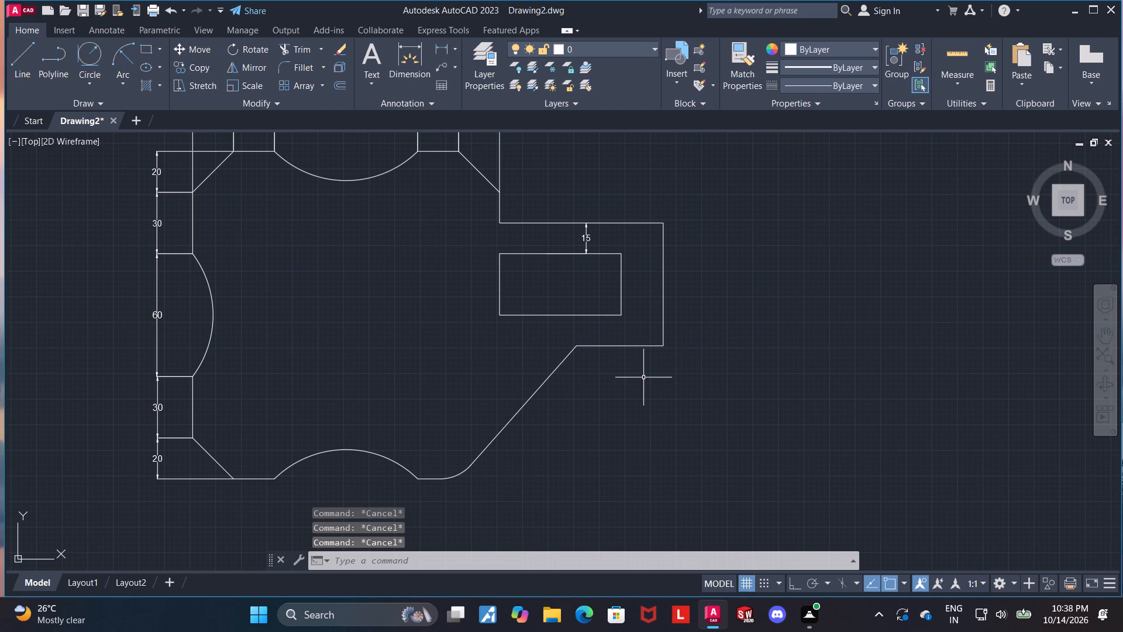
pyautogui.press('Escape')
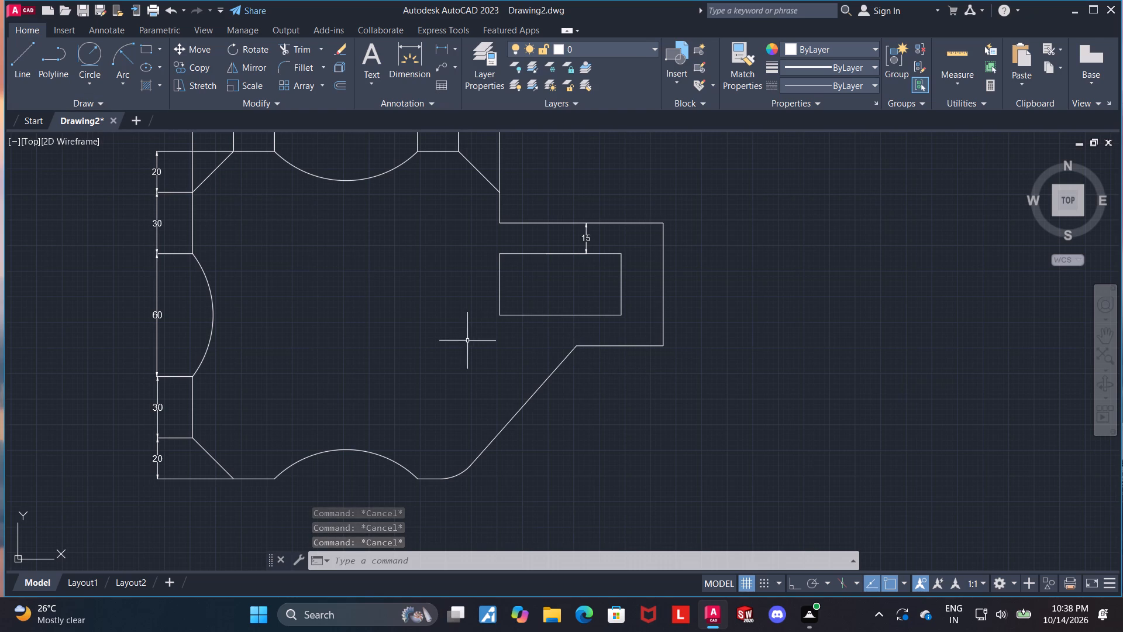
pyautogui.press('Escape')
# Offset the diagonal line 15 inward, toward the middle of the profile.
pyautogui.click(556, 370)
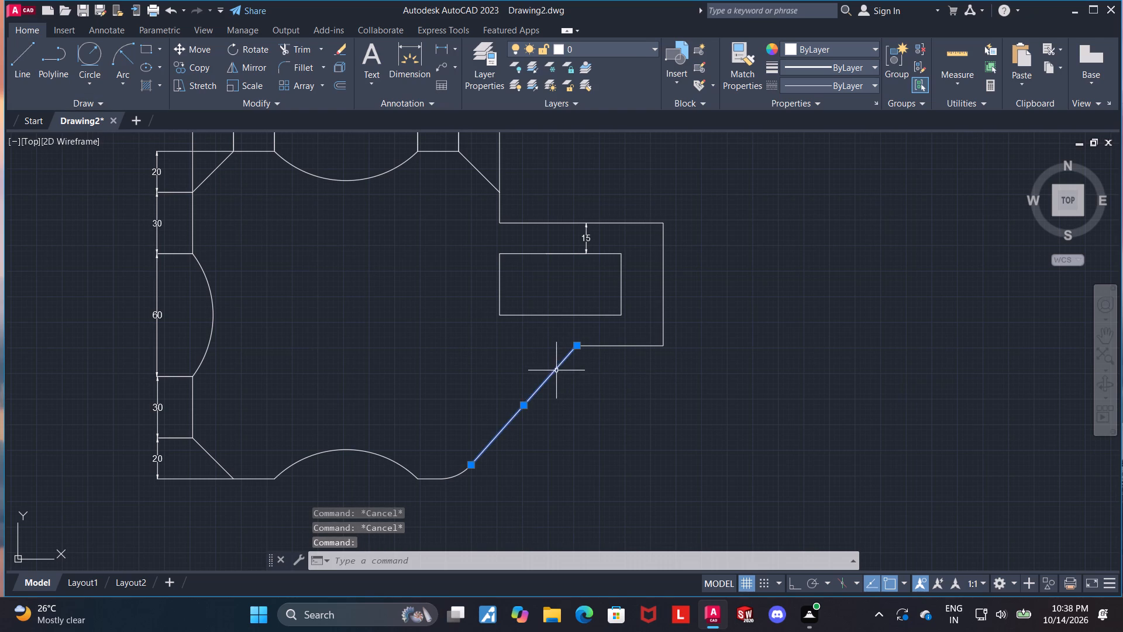
pyautogui.write('offset')
pyautogui.press('Return')
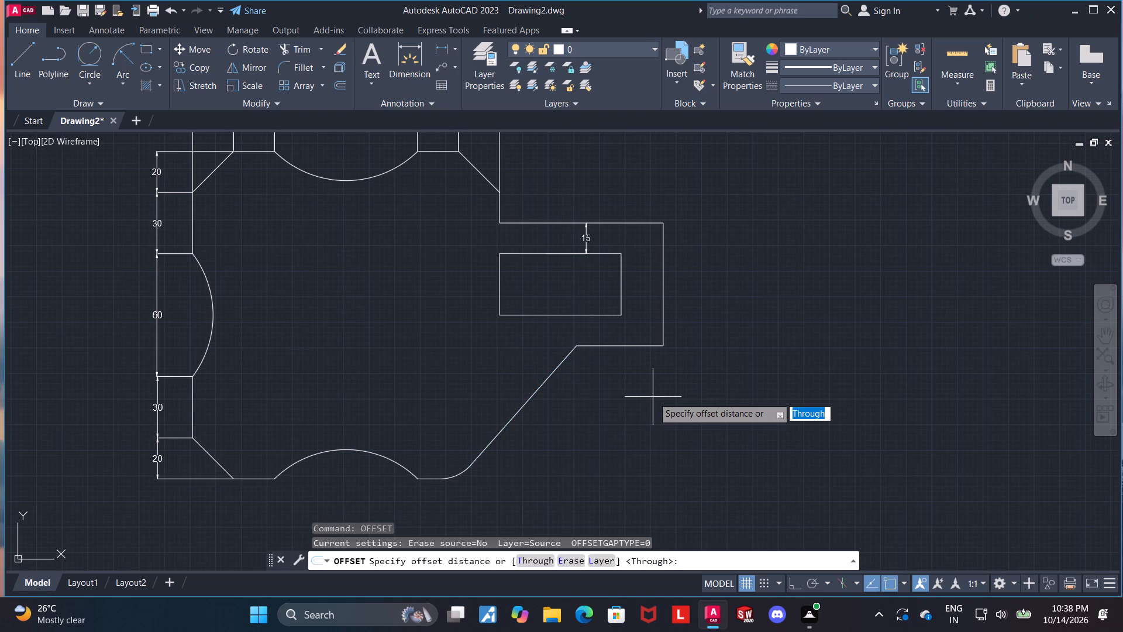
pyautogui.press('Return')
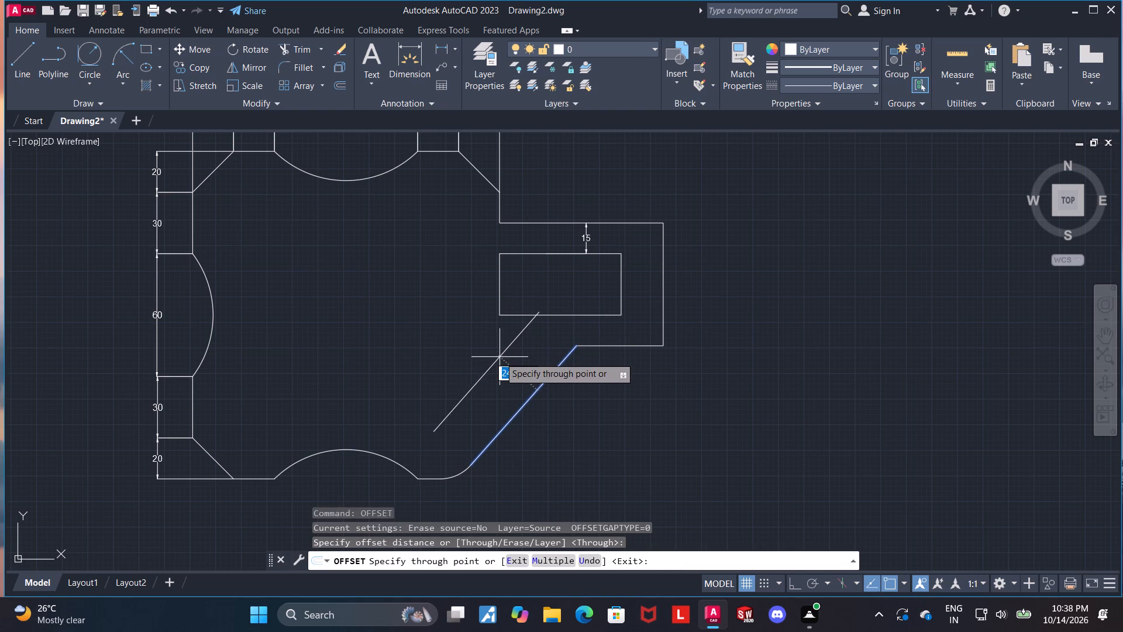
pyautogui.press('1')
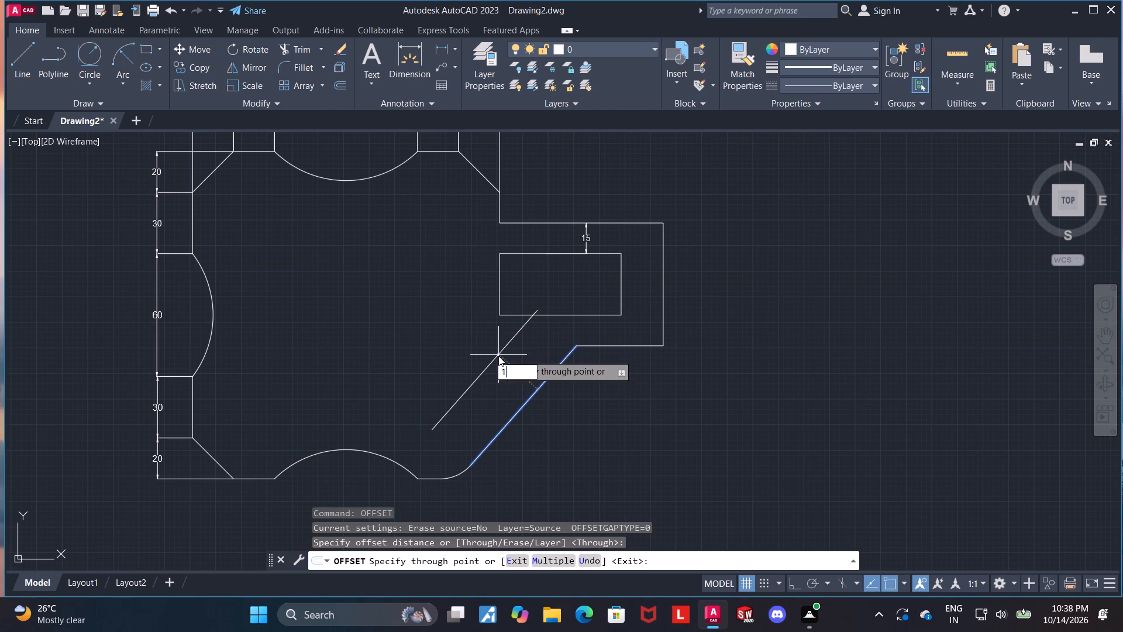
pyautogui.press('5')
pyautogui.press('Return')
pyautogui.press('Escape')
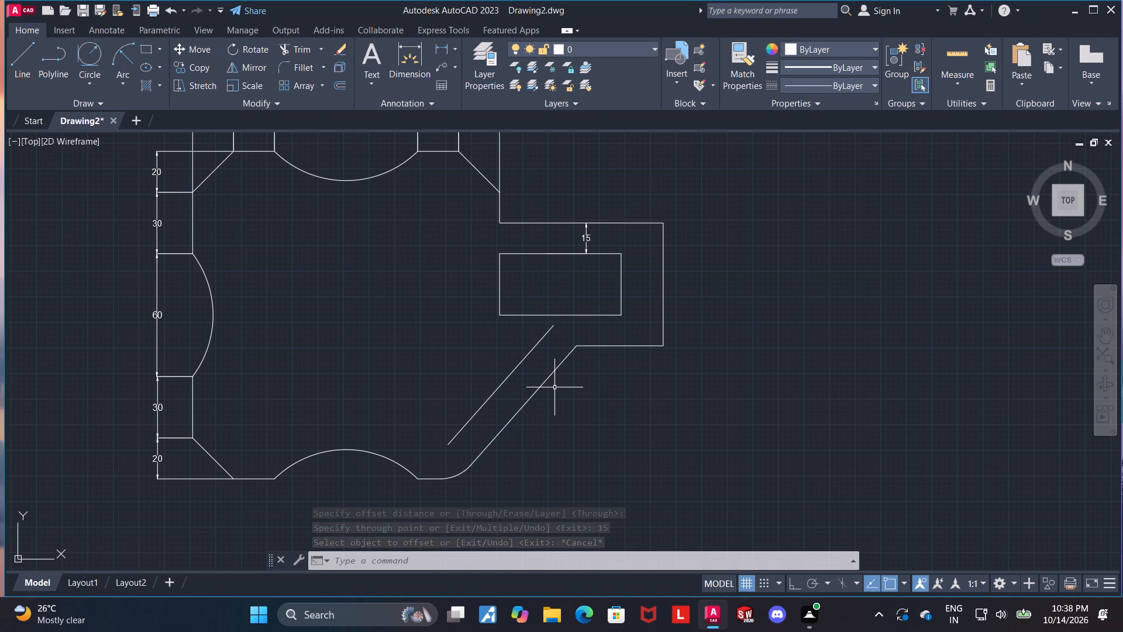
# Offset the new inner diagonal a further 15.5 toward the middle of the profile.
pyautogui.click(512, 376)
pyautogui.write('offset')
pyautogui.press('Return')
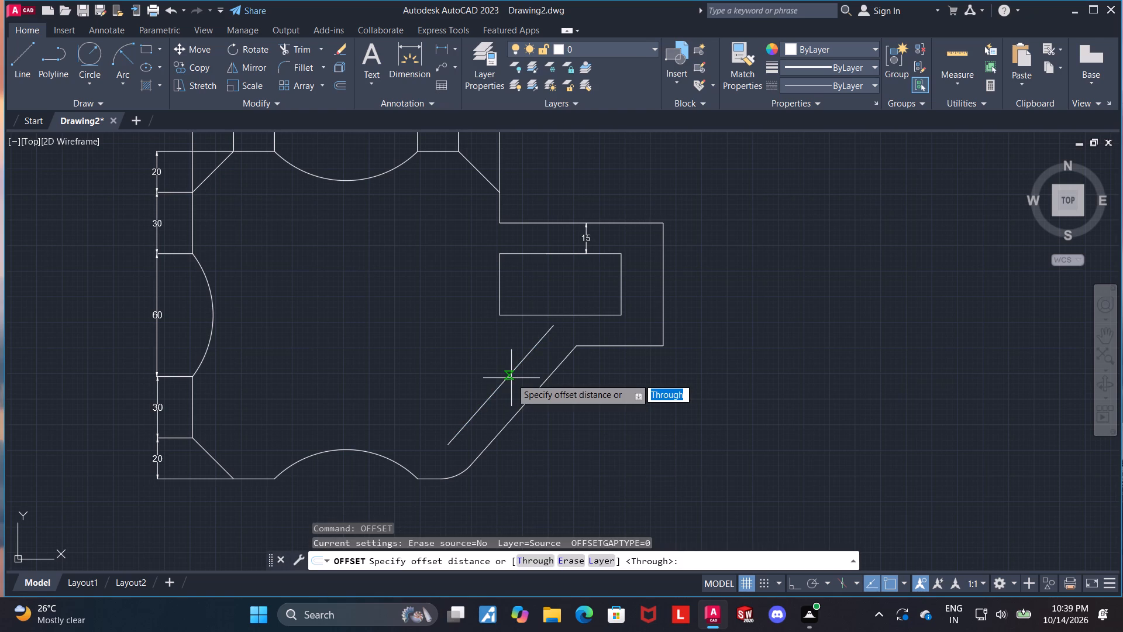
pyautogui.press('Return')
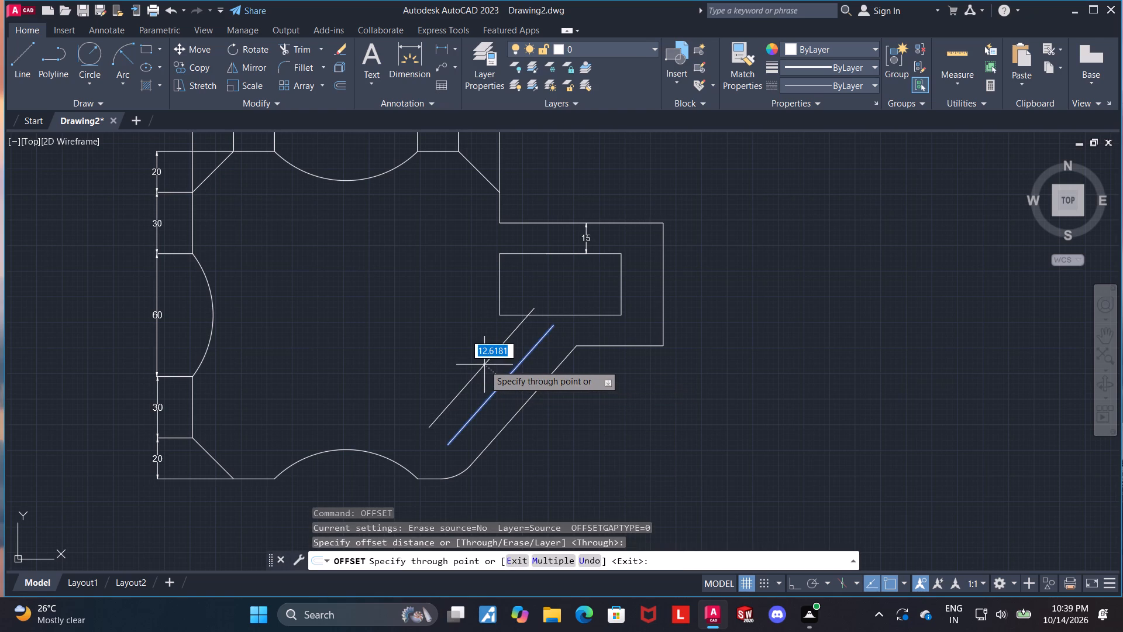
pyautogui.write('15.5')
pyautogui.press('Return')
pyautogui.press('Escape')
pyautogui.press('Escape')
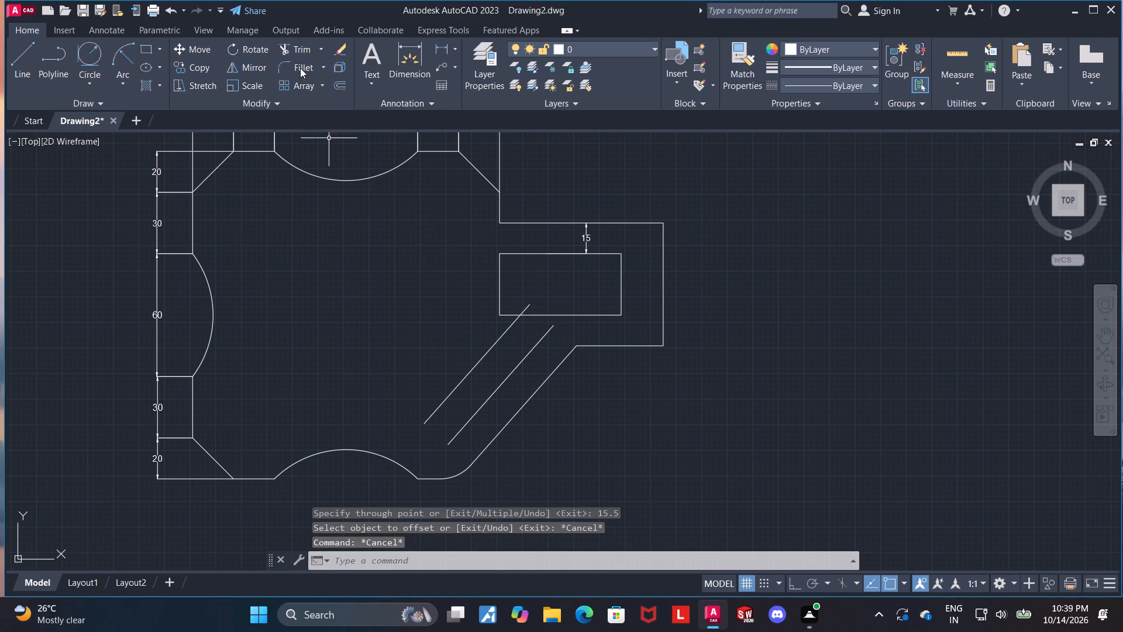
# Trim the upper end of the innermost diagonal where it projects into the rectangular slot.
pyautogui.click(294, 46)
pyautogui.scroll(1, 578, 264)
pyautogui.click(497, 333)
pyautogui.scroll(-2, 543, 361)
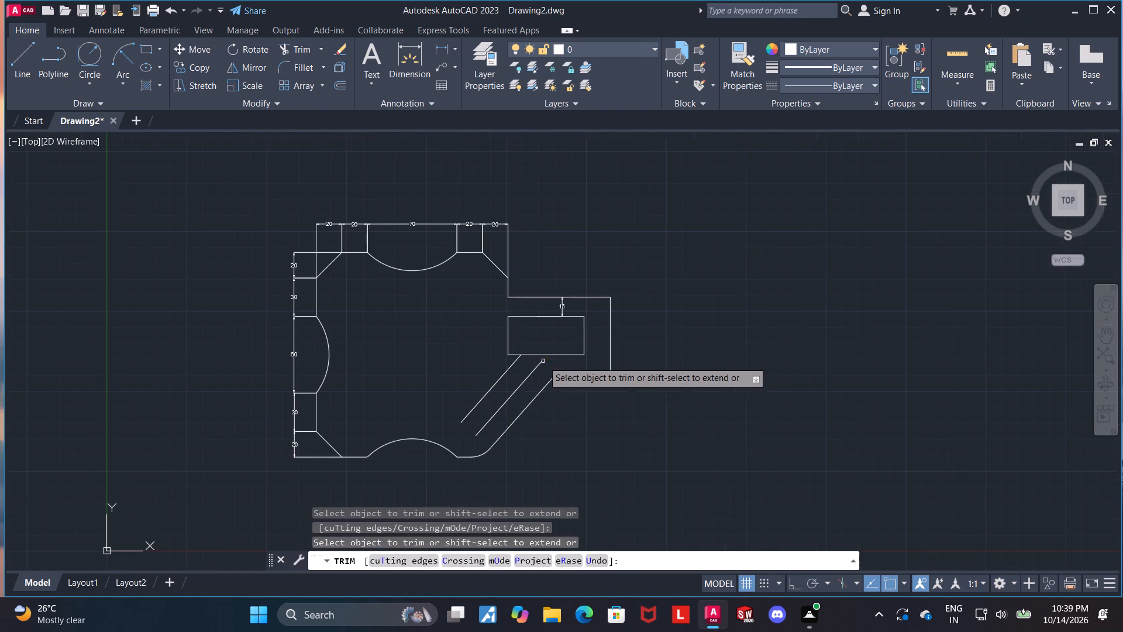
pyautogui.scroll(1, 536, 408)
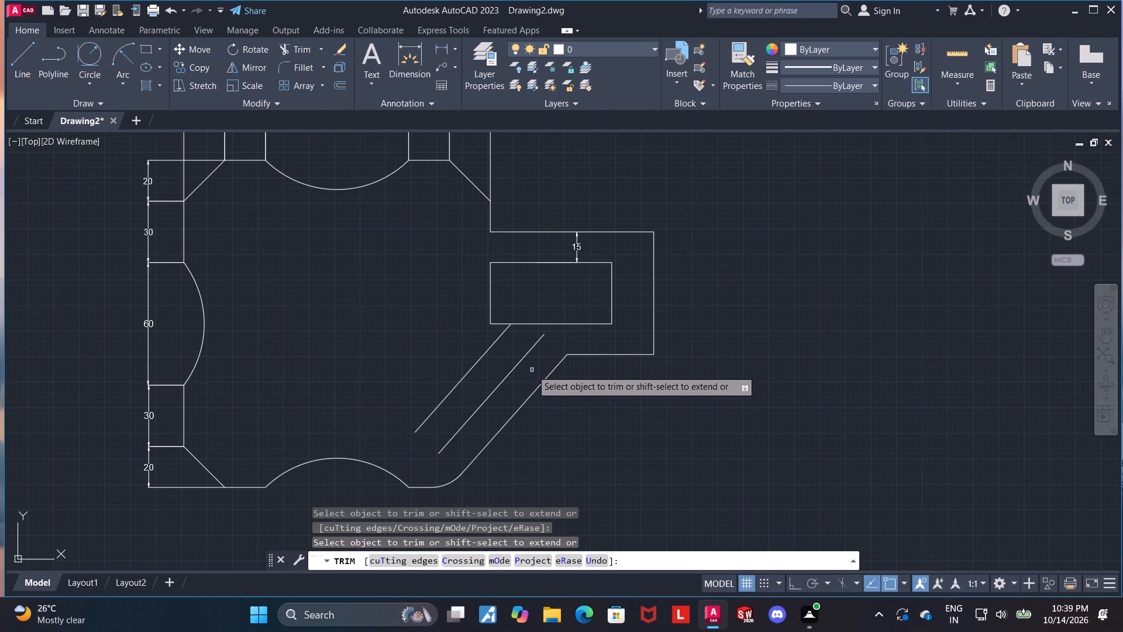
# Extend the upper end of the middle diagonal to the lower edge of the rectangular slot.
pyautogui.press('Escape')
pyautogui.press('Escape')
pyautogui.press('Escape')
pyautogui.click(321, 51)
pyautogui.click(317, 95)
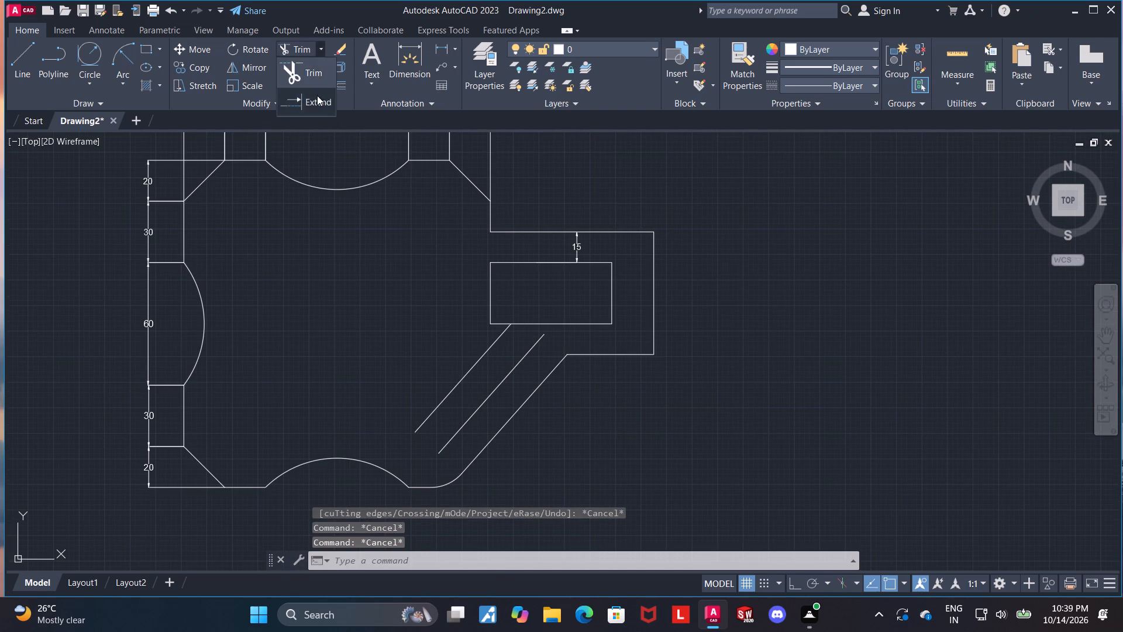
pyautogui.click(535, 345)
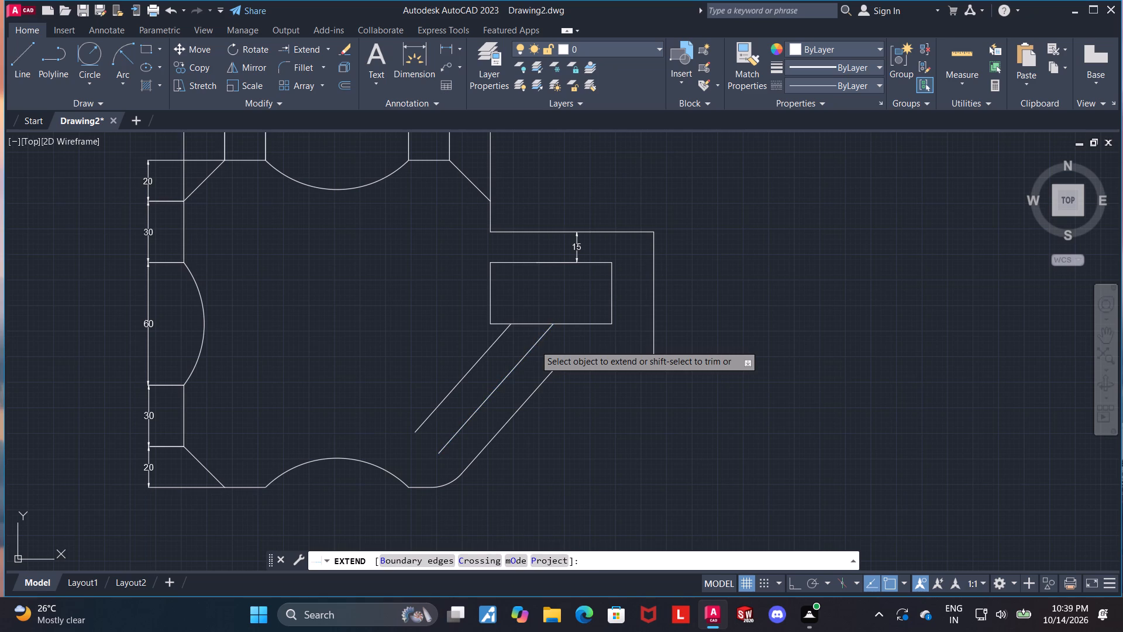
pyautogui.press('Escape')
pyautogui.press('Escape')
pyautogui.press('Escape')
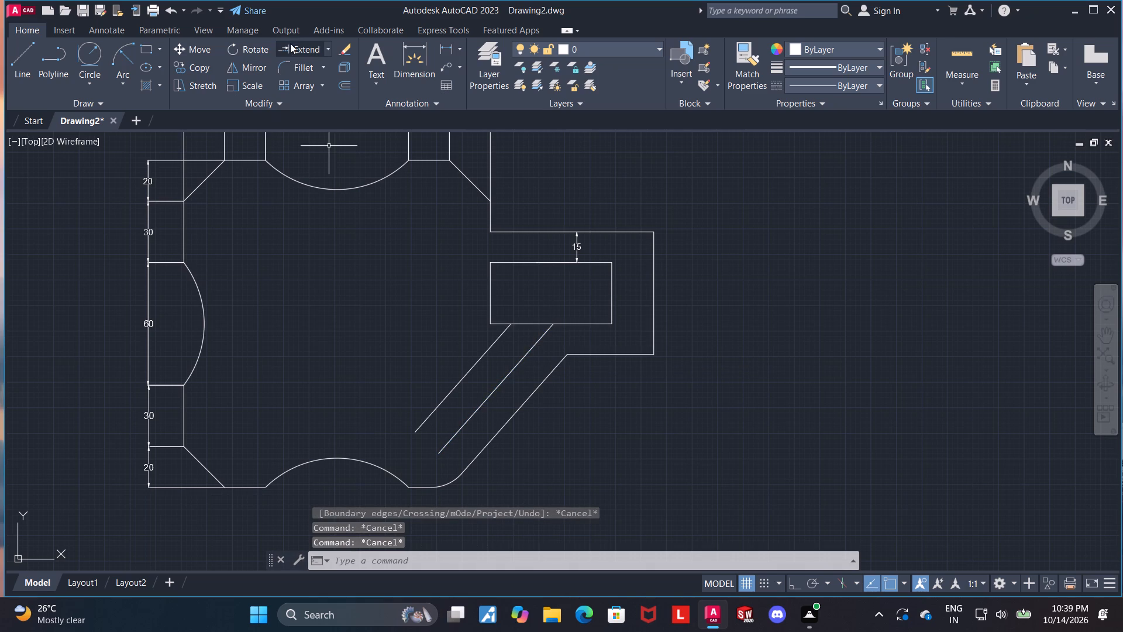
# Trim the slot rectangle's lower edge between the two inner diagonals.
pyautogui.click(326, 49)
pyautogui.click(316, 78)
pyautogui.scroll(1, 505, 235)
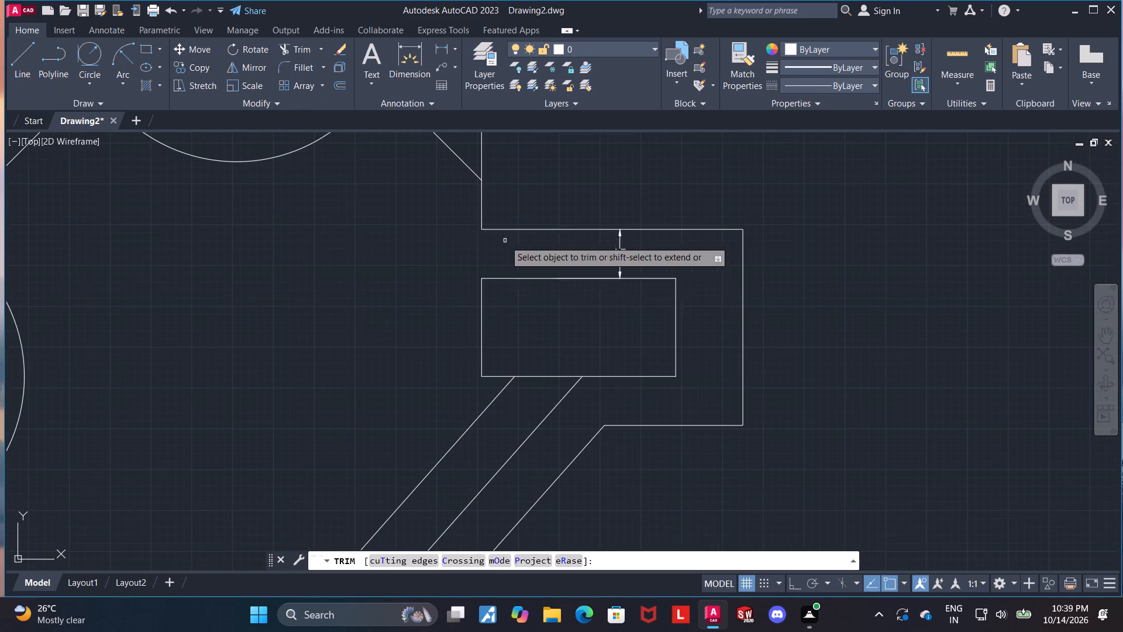
pyautogui.click(535, 377)
pyautogui.scroll(-3, 533, 377)
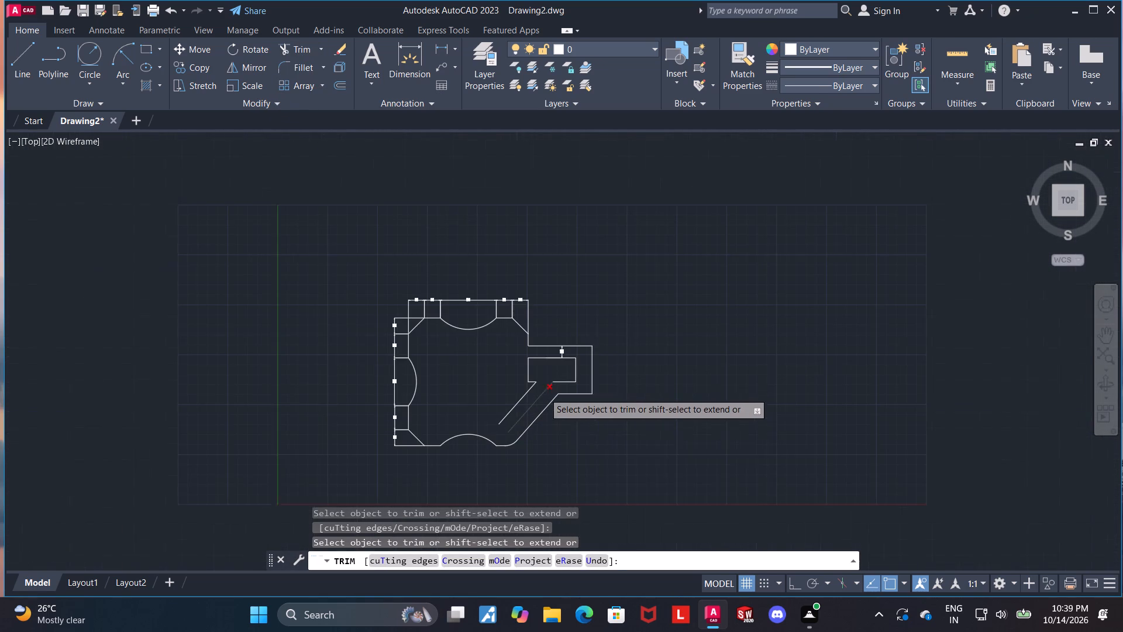
pyautogui.scroll(1, 535, 440)
pyautogui.press('Escape')
pyautogui.press('Escape')
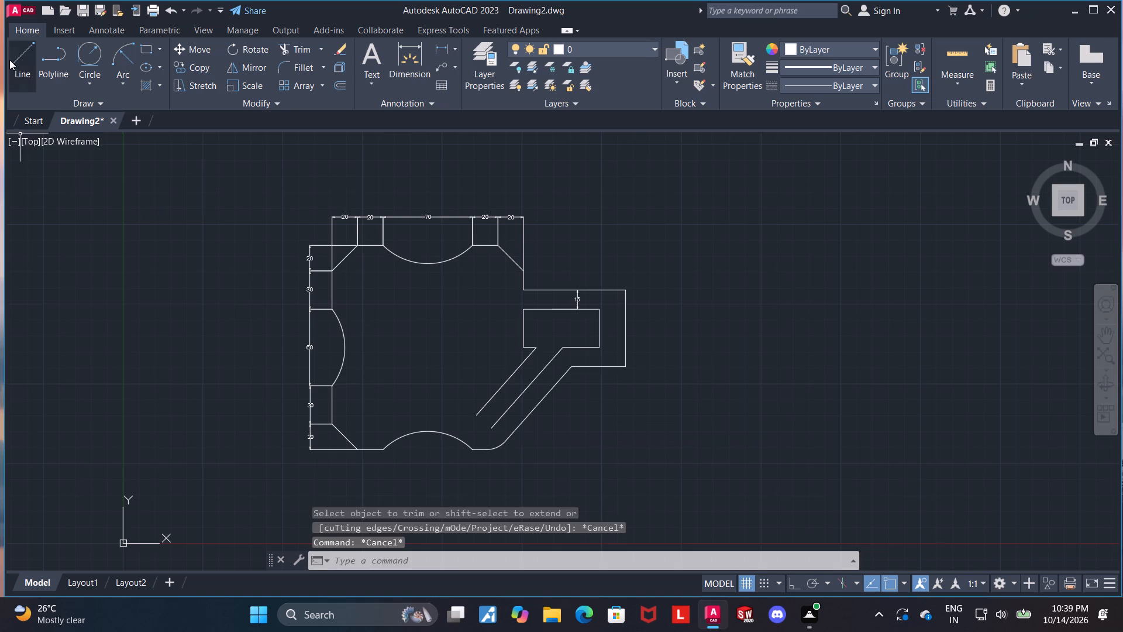
# With Ortho on, draw a line 50 straight down from the slot's lower edge, continuing horizontally leftward past both inner diagonals.
pyautogui.click(9, 60)
pyautogui.scroll(1, 667, 402)
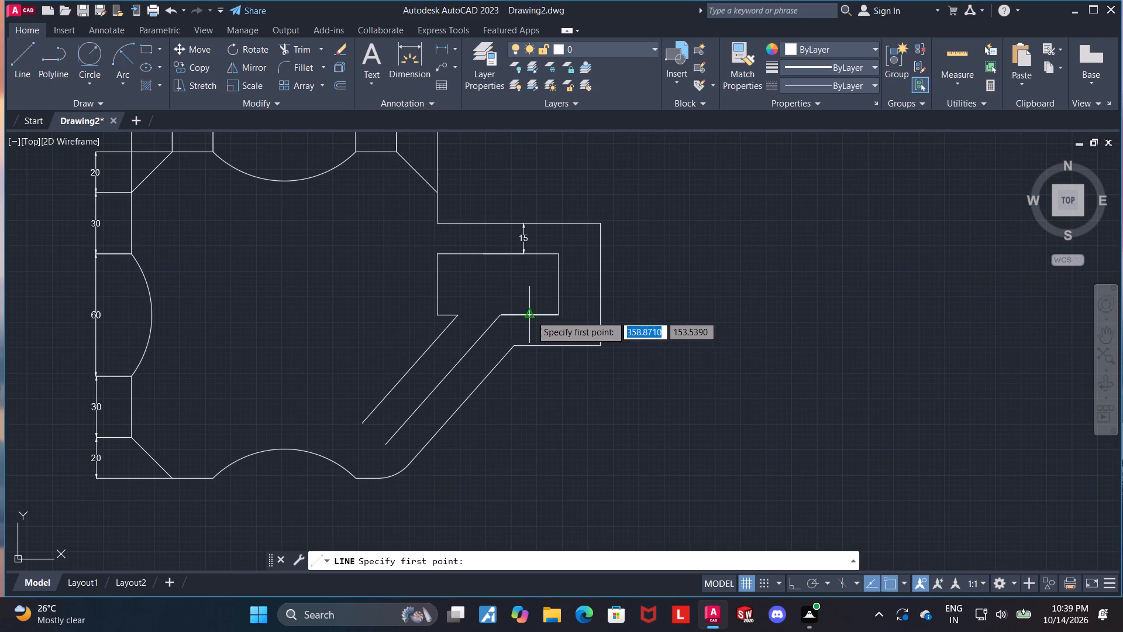
pyautogui.click(531, 315)
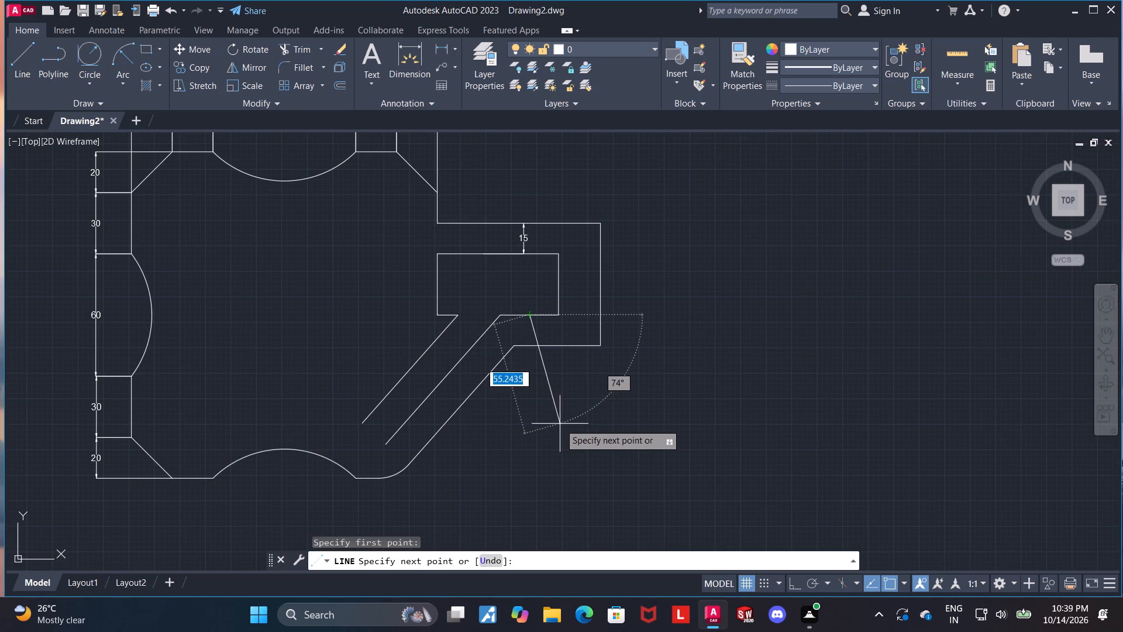
pyautogui.press('F8')
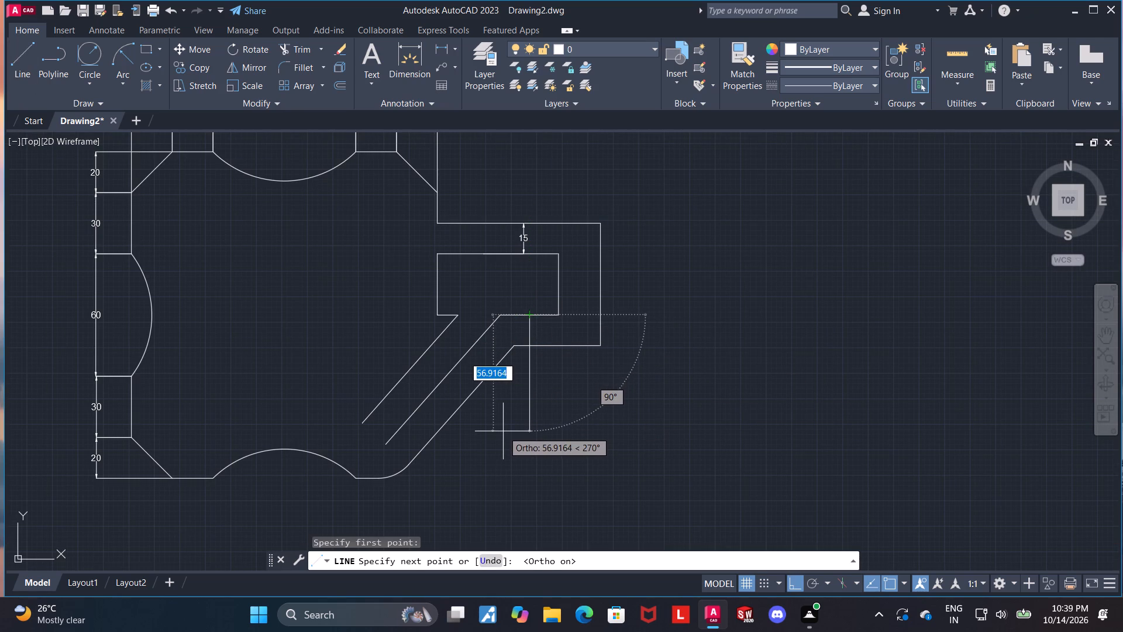
pyautogui.write('50')
pyautogui.press('Return')
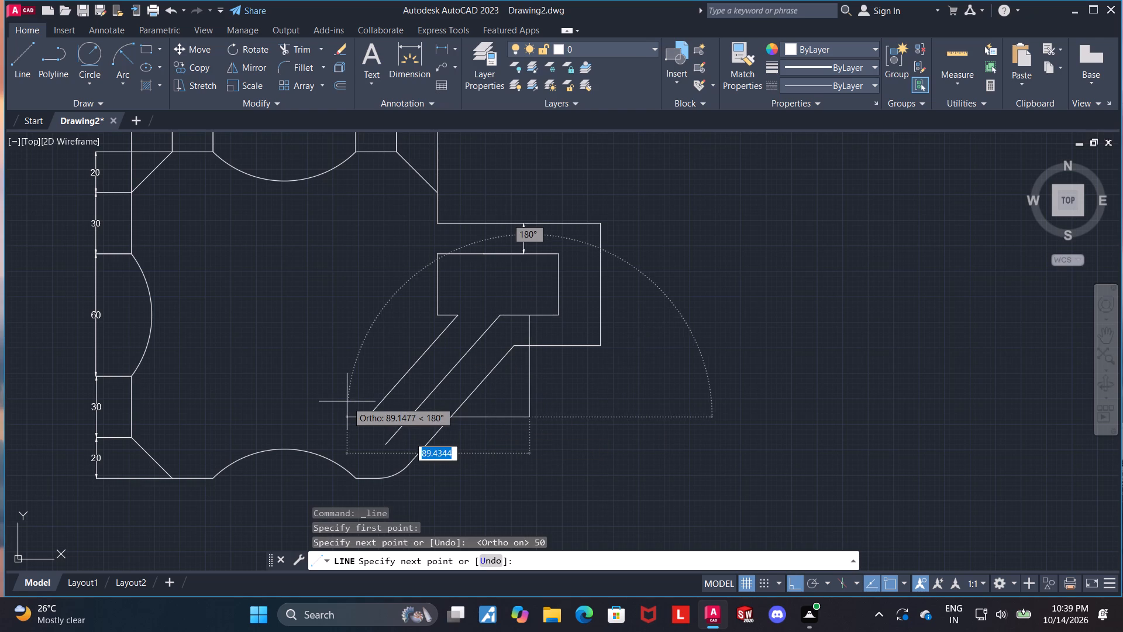
pyautogui.click(340, 403)
pyautogui.press('Escape')
pyautogui.press('Escape')
# Trim the horizontal line outside the two inner diagonals and cut off the diagonals' ends below it.
pyautogui.click(304, 49)
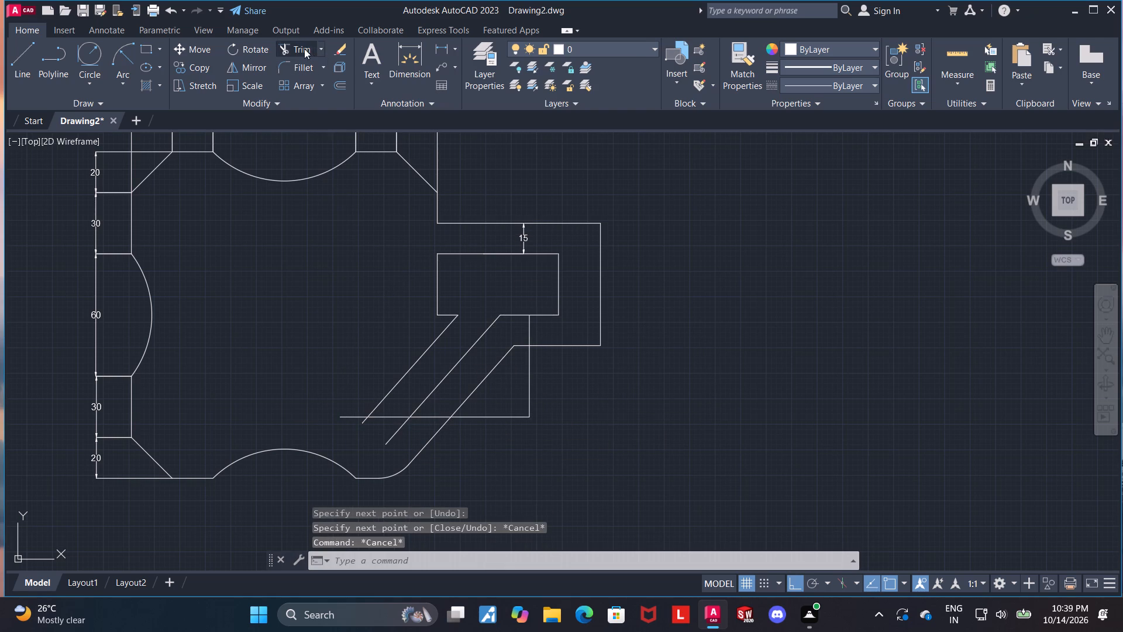
pyautogui.click(341, 417)
pyautogui.click(367, 423)
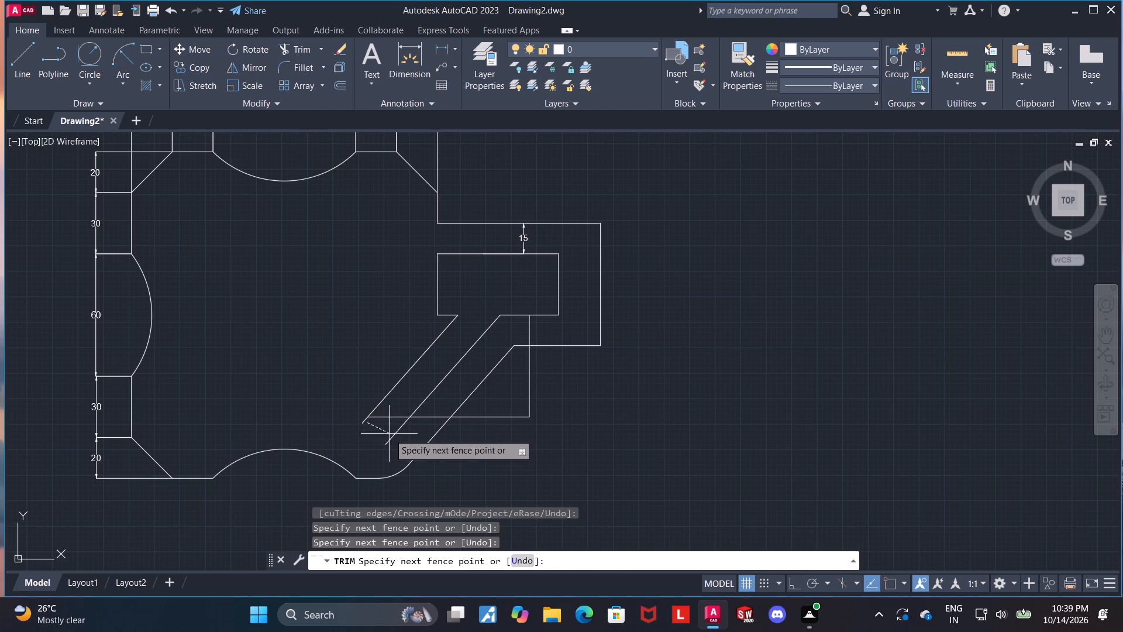
pyautogui.click(363, 421)
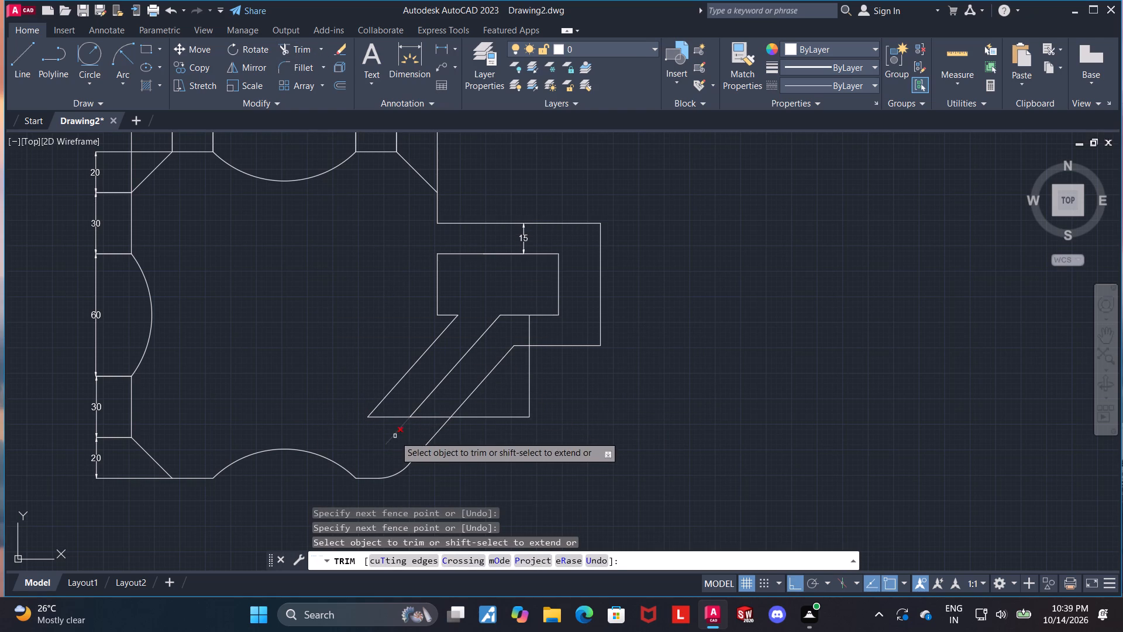
pyautogui.click(395, 436)
pyautogui.click(434, 419)
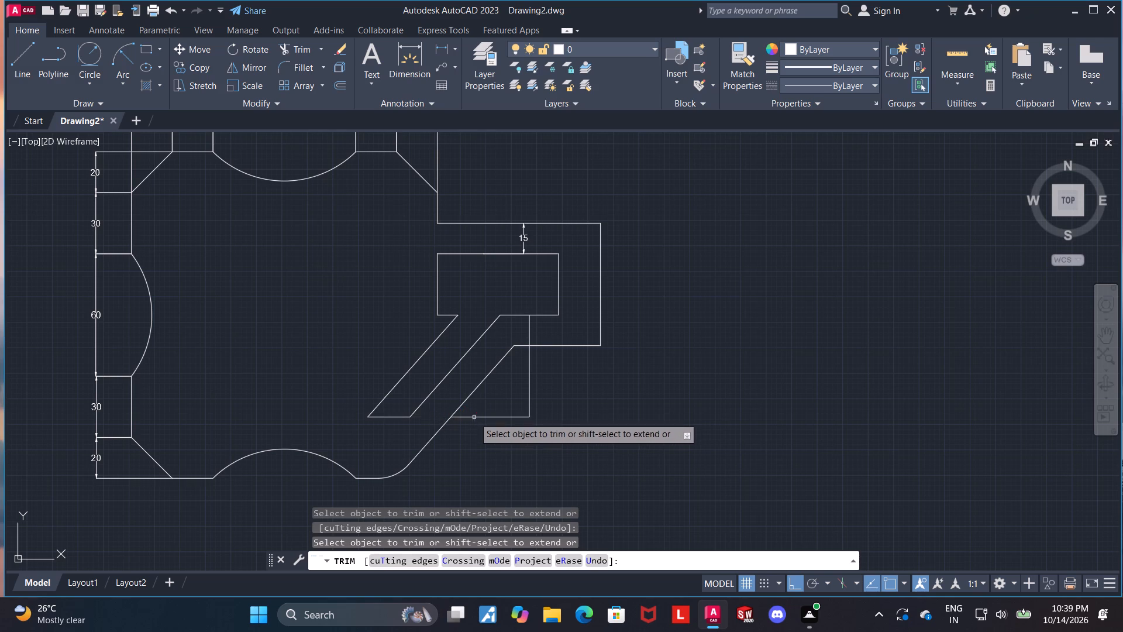
pyautogui.click(473, 417)
pyautogui.press('Escape')
# Delete the vertical construction line below the slot.
pyautogui.click(532, 388)
pyautogui.click(528, 389)
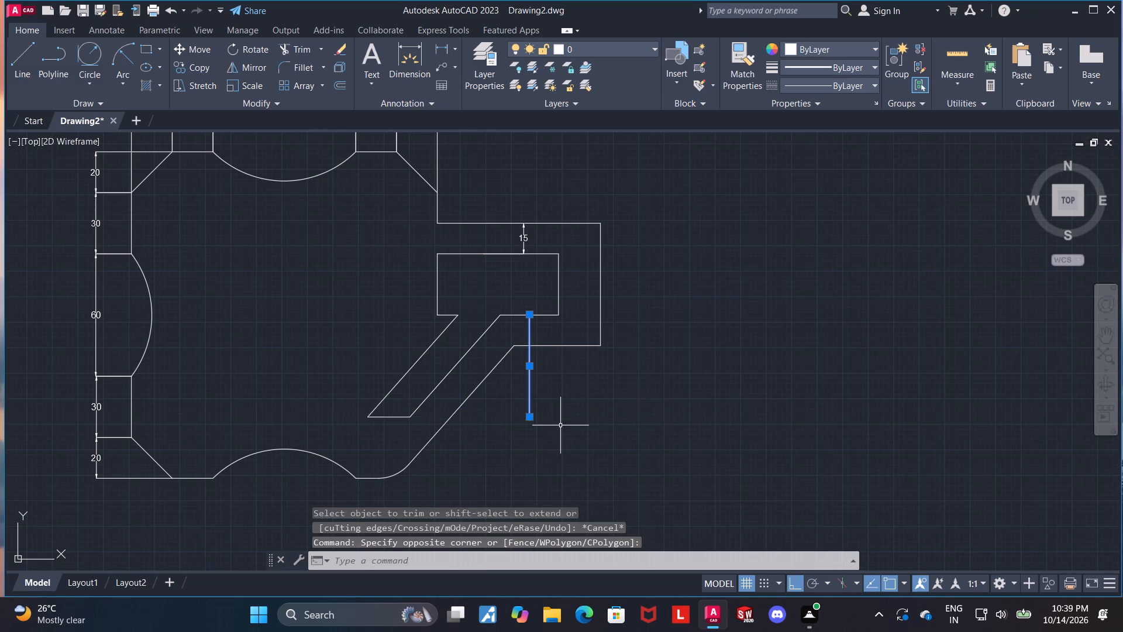
pyautogui.press('Delete')
pyautogui.press('Insert')
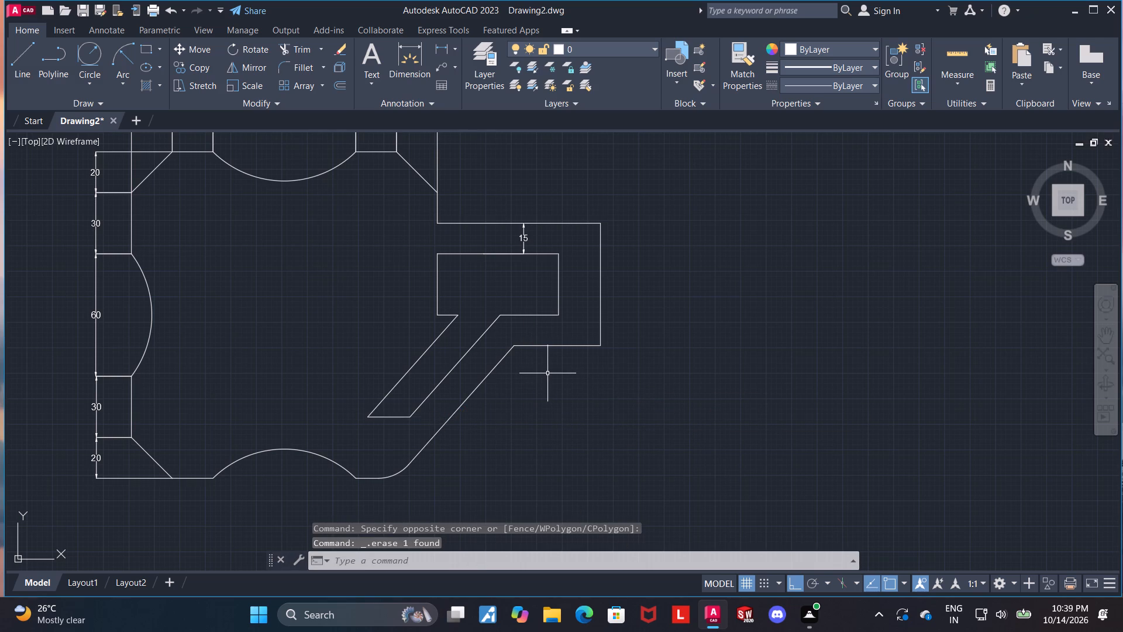
# Dimension the vertical height of the slot's diagonal leg, from its lower corner to the rectangle's lower edge.
pyautogui.click(408, 53)
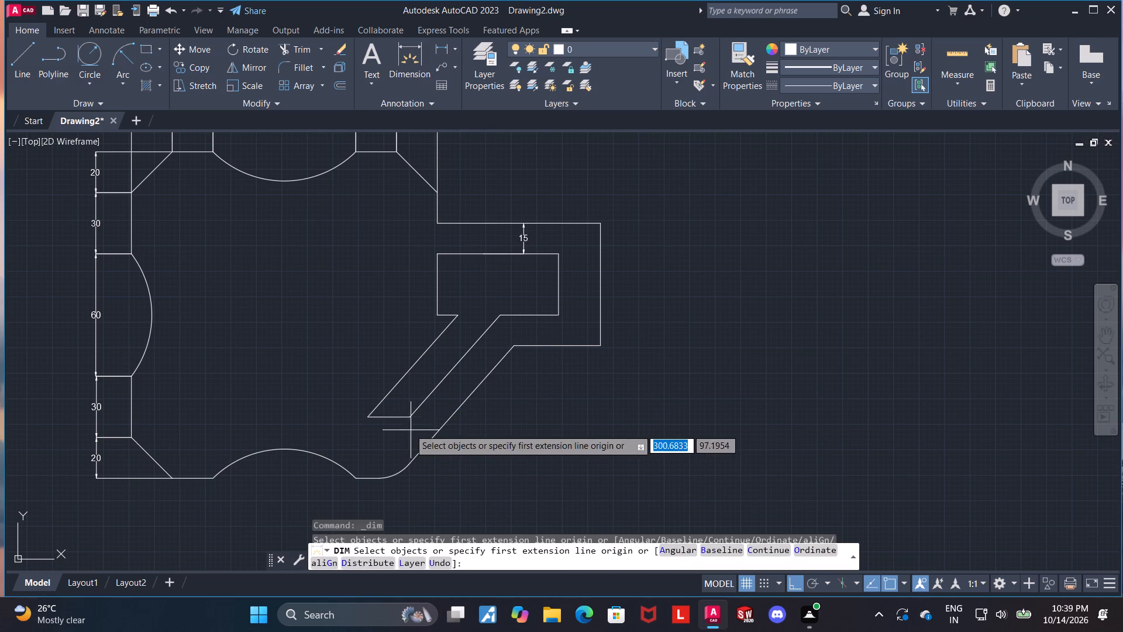
pyautogui.click(409, 416)
pyautogui.click(502, 316)
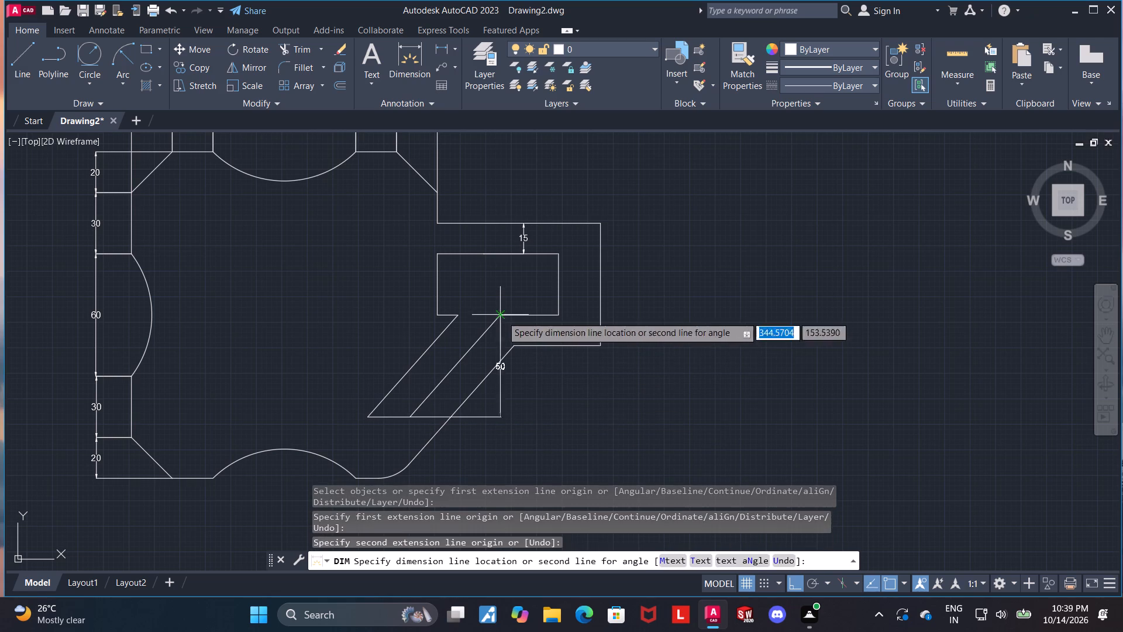
pyautogui.click(528, 366)
pyautogui.press('Escape')
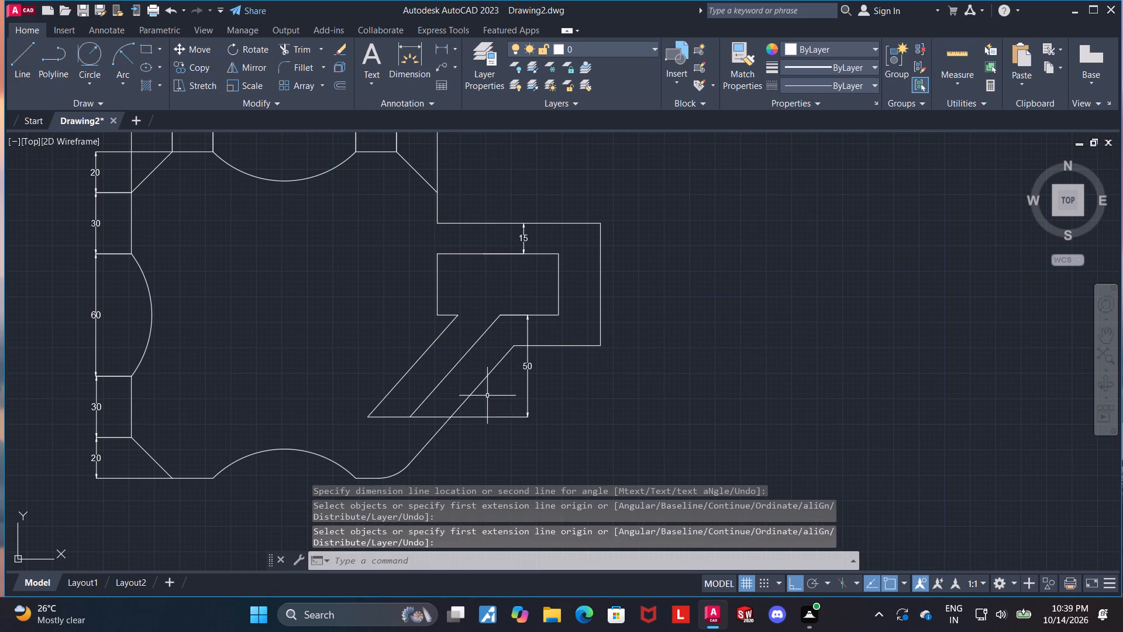
# Dimension the vertical distance from the profile's bottom edge to the lower edge of the right extension.
pyautogui.scroll(-1, 487, 396)
pyautogui.scroll(1, 560, 451)
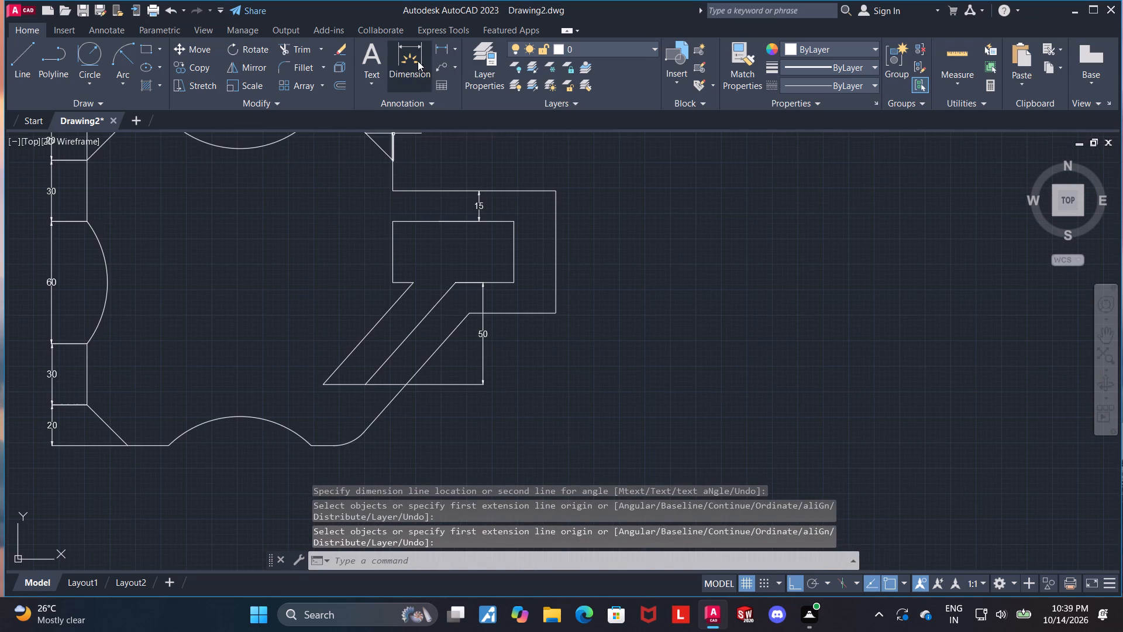
pyautogui.click(418, 61)
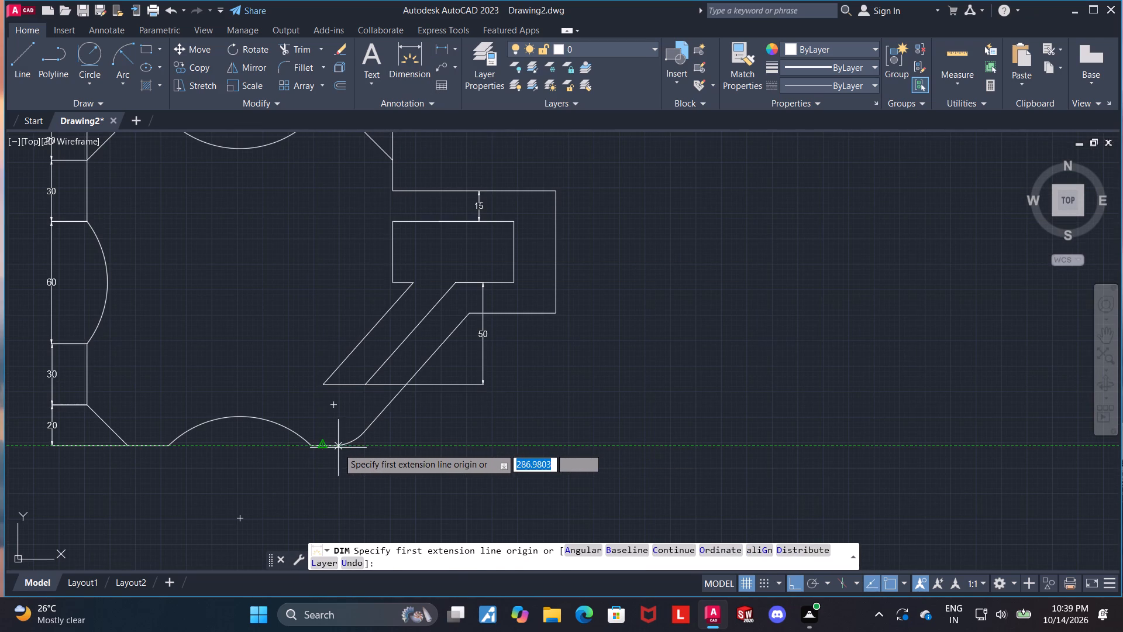
pyautogui.click(333, 446)
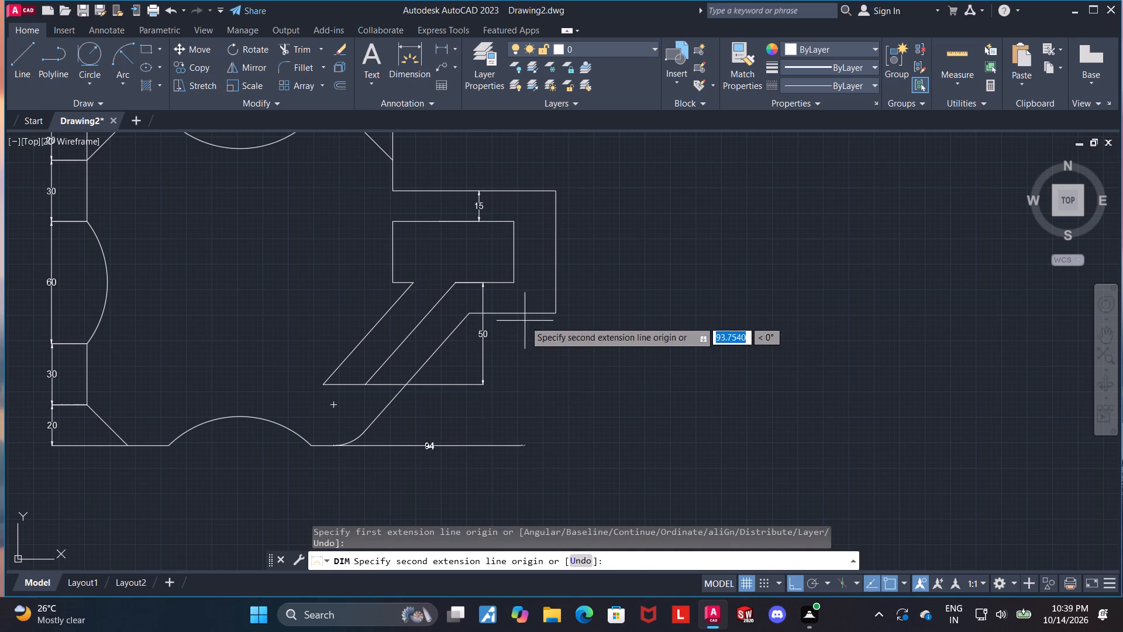
pyautogui.click(512, 314)
pyautogui.click(518, 376)
pyautogui.press('Escape')
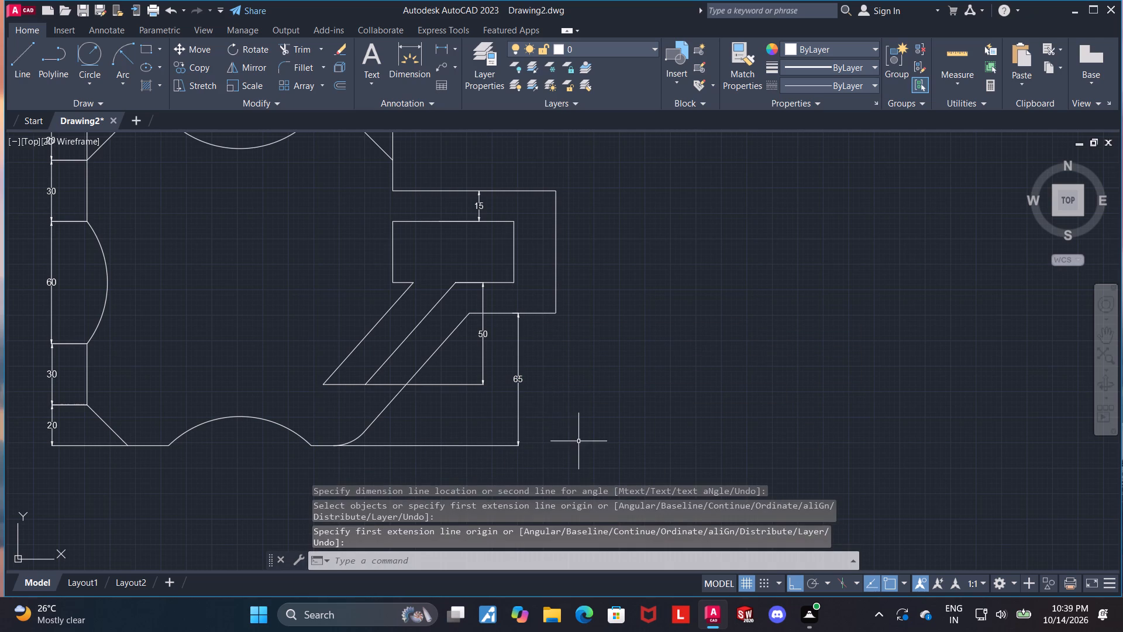
# Add a radius dimension to the transition arc between the bottom edge and the outer diagonal, placed inside the profile.
pyautogui.moveTo(502, 358); pyautogui.dragTo(560, 373, button='middle')
pyautogui.scroll(1, 369, 470)
pyautogui.moveTo(384, 433); pyautogui.dragTo(405, 379, button='middle')
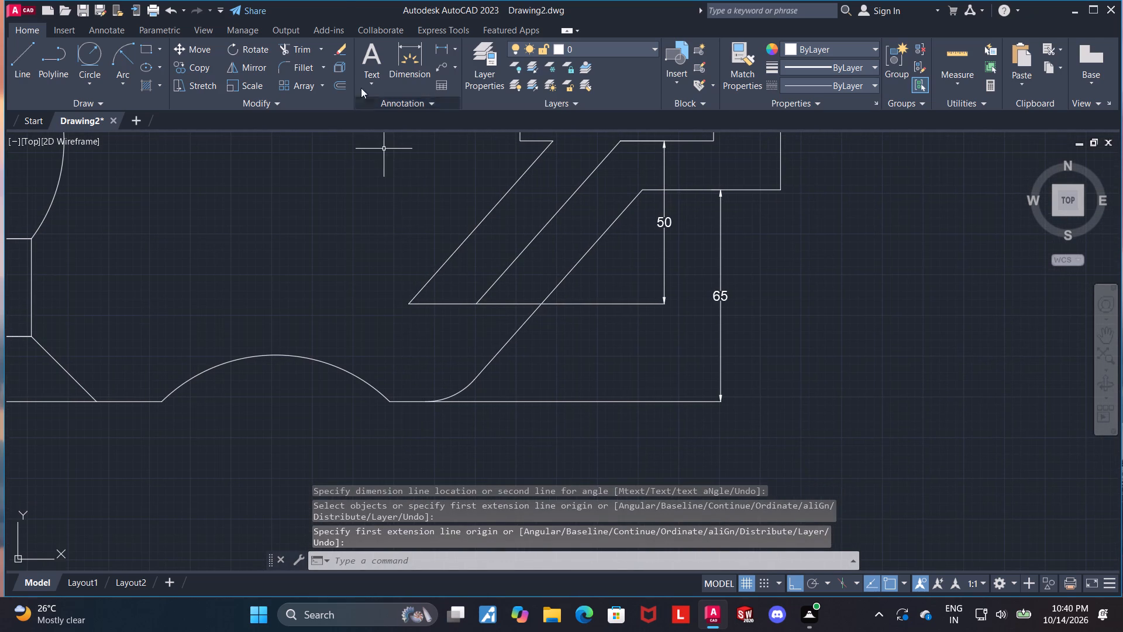
pyautogui.click(404, 59)
pyautogui.scroll(1, 408, 407)
pyautogui.scroll(1, 492, 385)
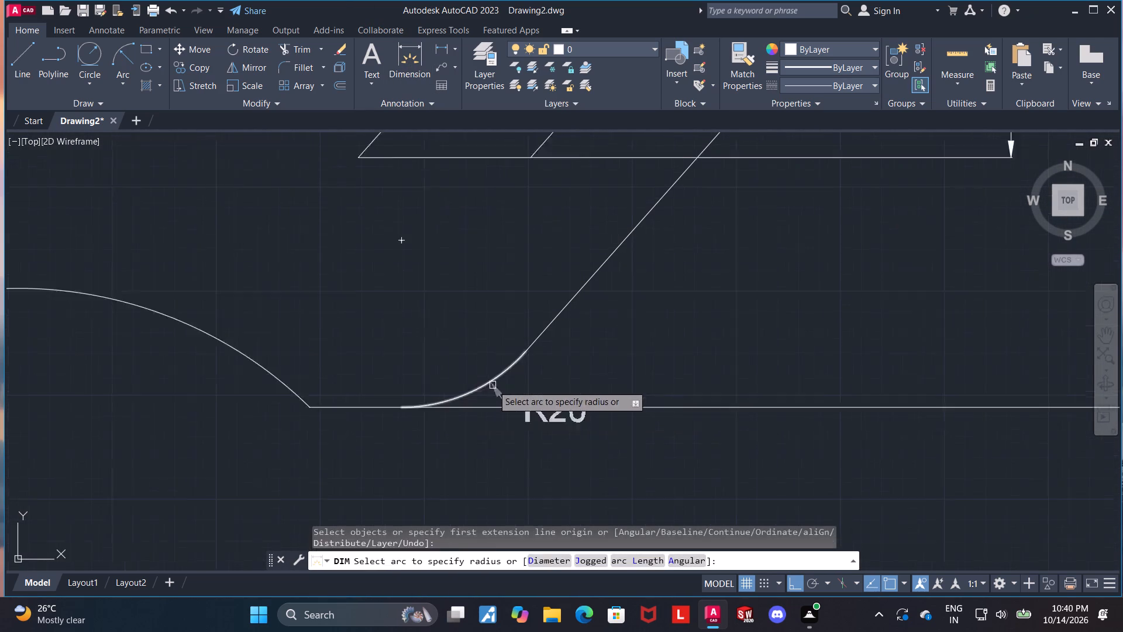
pyautogui.scroll(1, 492, 385)
pyautogui.click(501, 374)
pyautogui.click(438, 313)
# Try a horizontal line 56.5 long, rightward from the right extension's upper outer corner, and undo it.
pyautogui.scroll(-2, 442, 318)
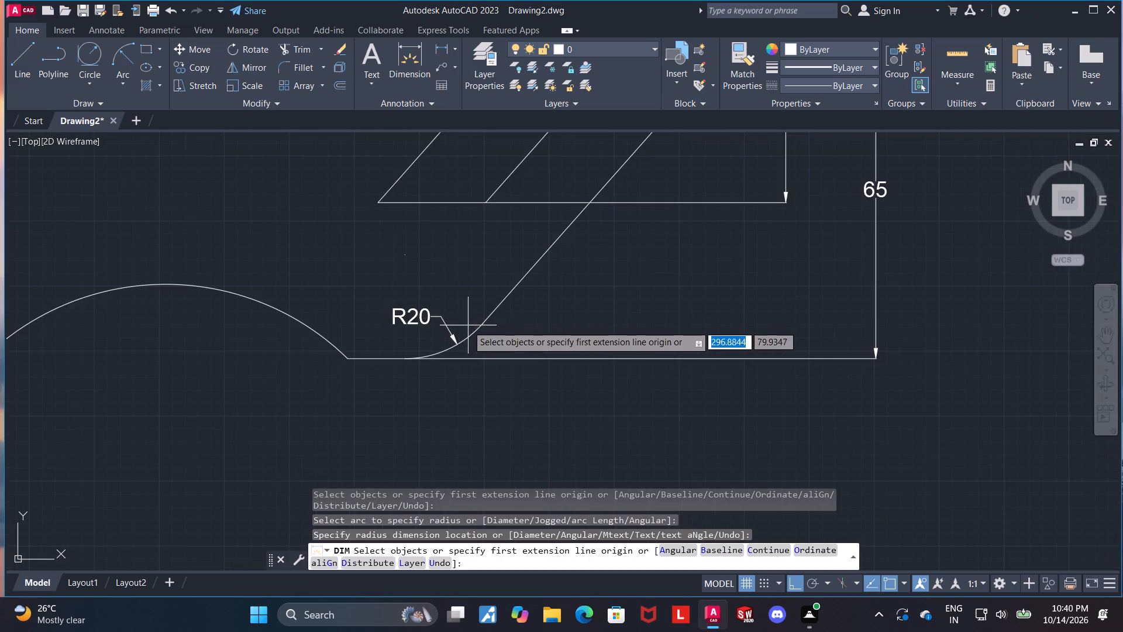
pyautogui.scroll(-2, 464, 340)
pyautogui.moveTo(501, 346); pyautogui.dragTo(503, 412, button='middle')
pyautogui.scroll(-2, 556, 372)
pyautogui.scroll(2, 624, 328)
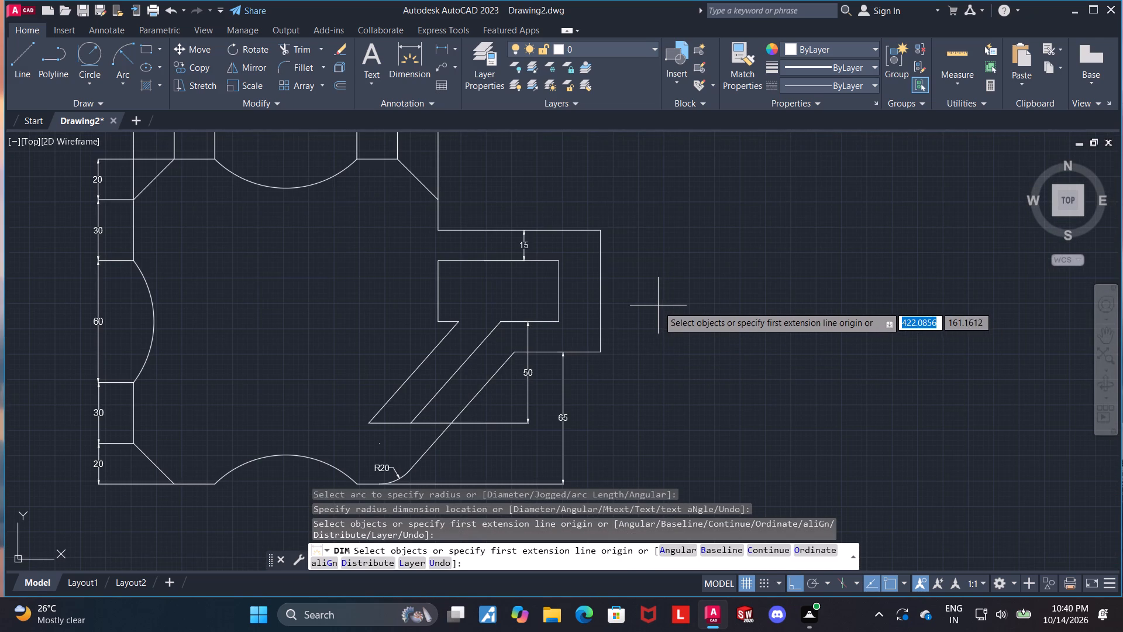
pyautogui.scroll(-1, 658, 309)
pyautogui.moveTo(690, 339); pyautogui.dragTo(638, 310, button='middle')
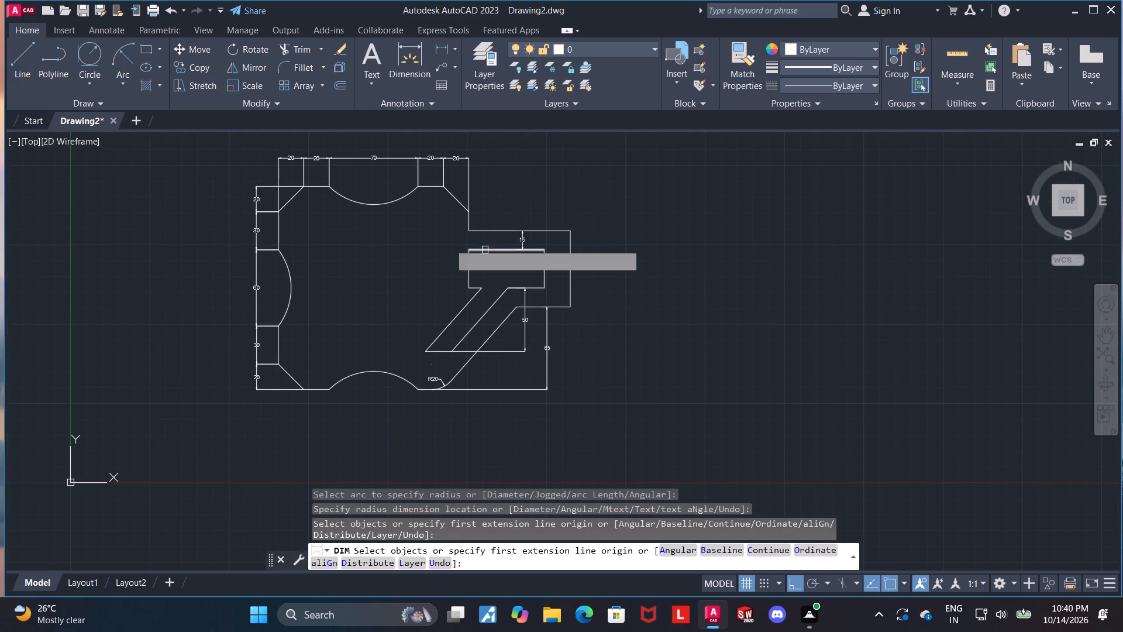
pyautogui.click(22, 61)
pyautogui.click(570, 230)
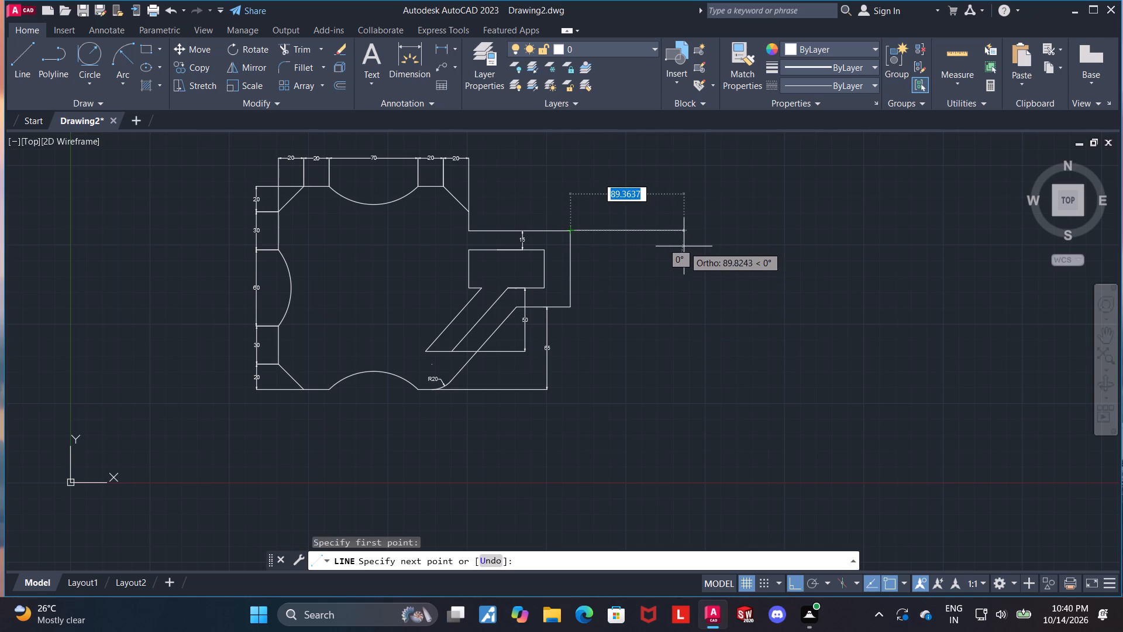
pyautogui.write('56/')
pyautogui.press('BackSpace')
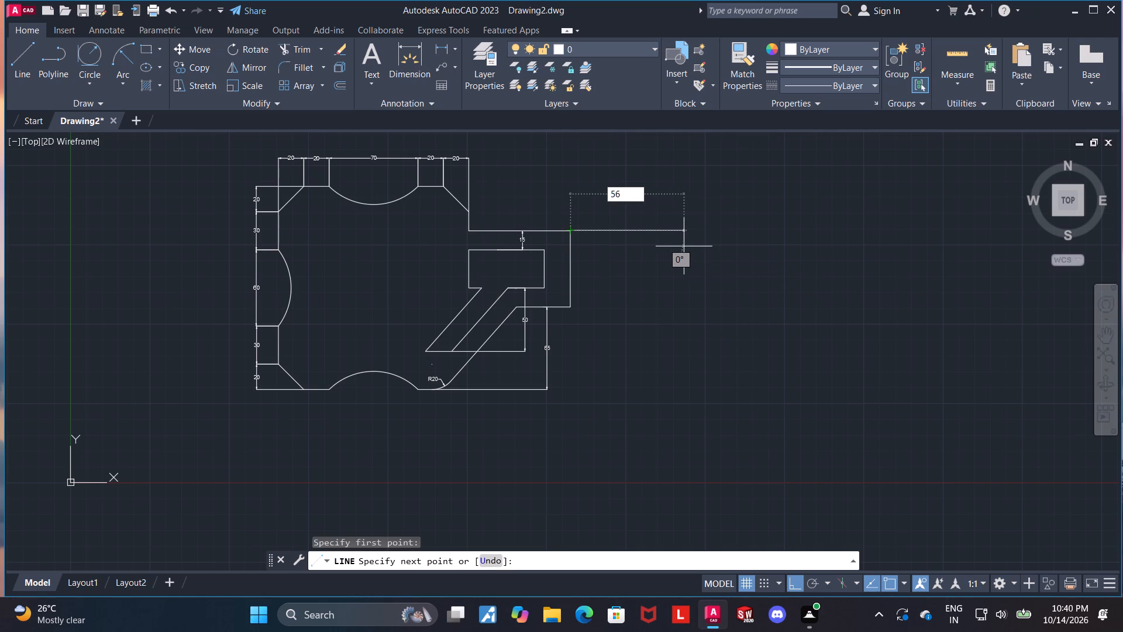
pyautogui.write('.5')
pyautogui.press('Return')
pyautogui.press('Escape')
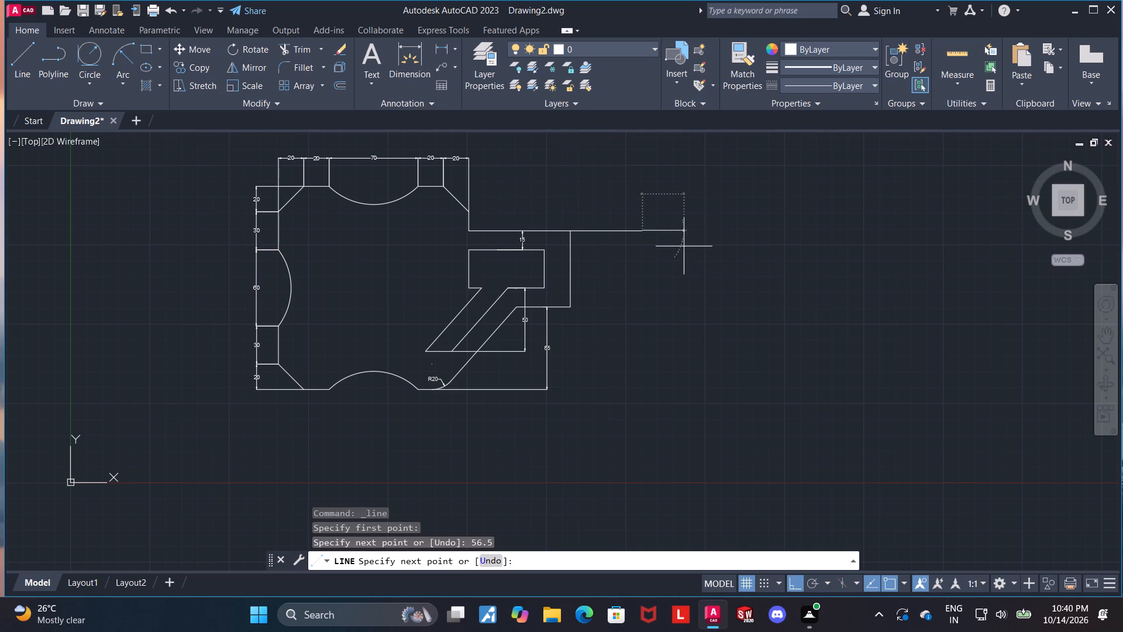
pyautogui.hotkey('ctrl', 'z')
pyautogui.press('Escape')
# Draw a horizontal line 56.6 long, rightward from the right extension's upper outer corner.
pyautogui.click(15, 52)
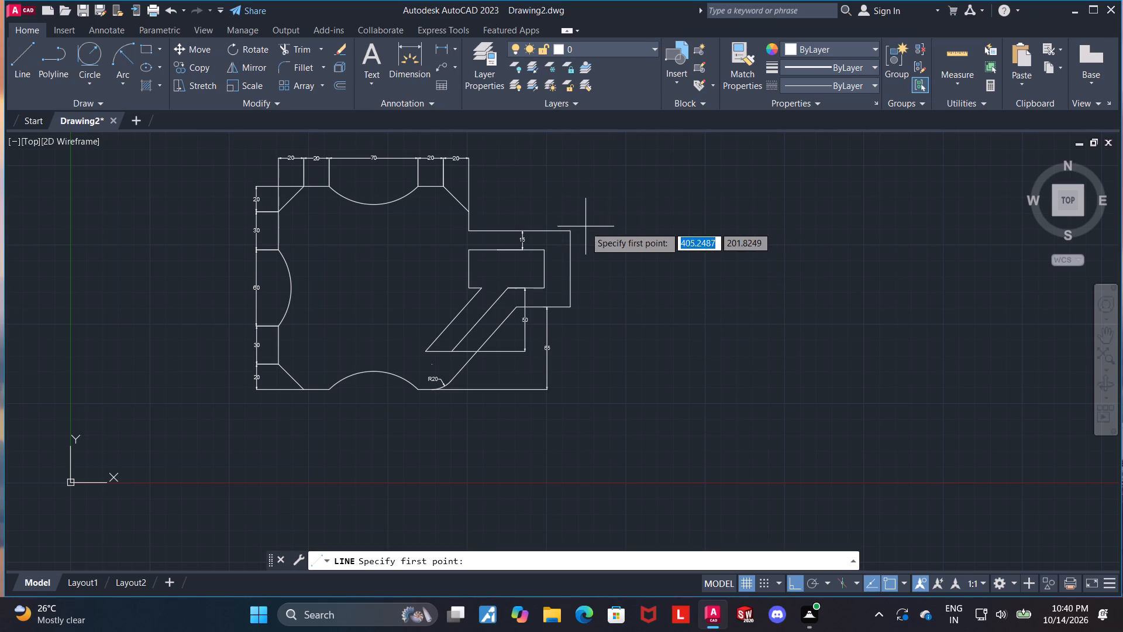
pyautogui.scroll(3, 616, 236)
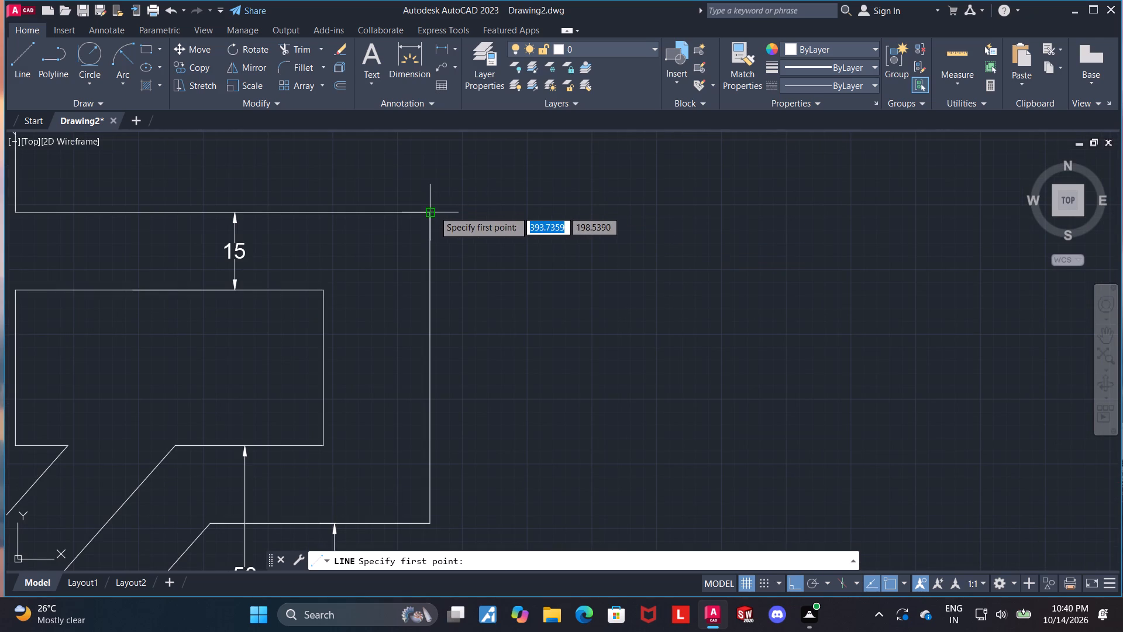
pyautogui.click(434, 211)
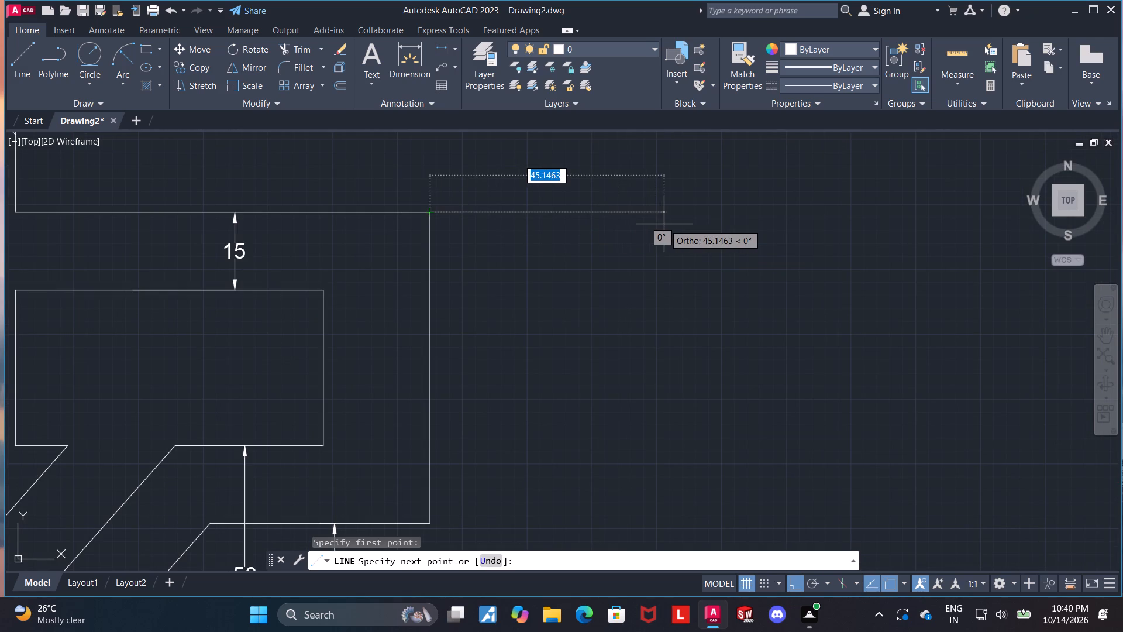
pyautogui.write('56.6')
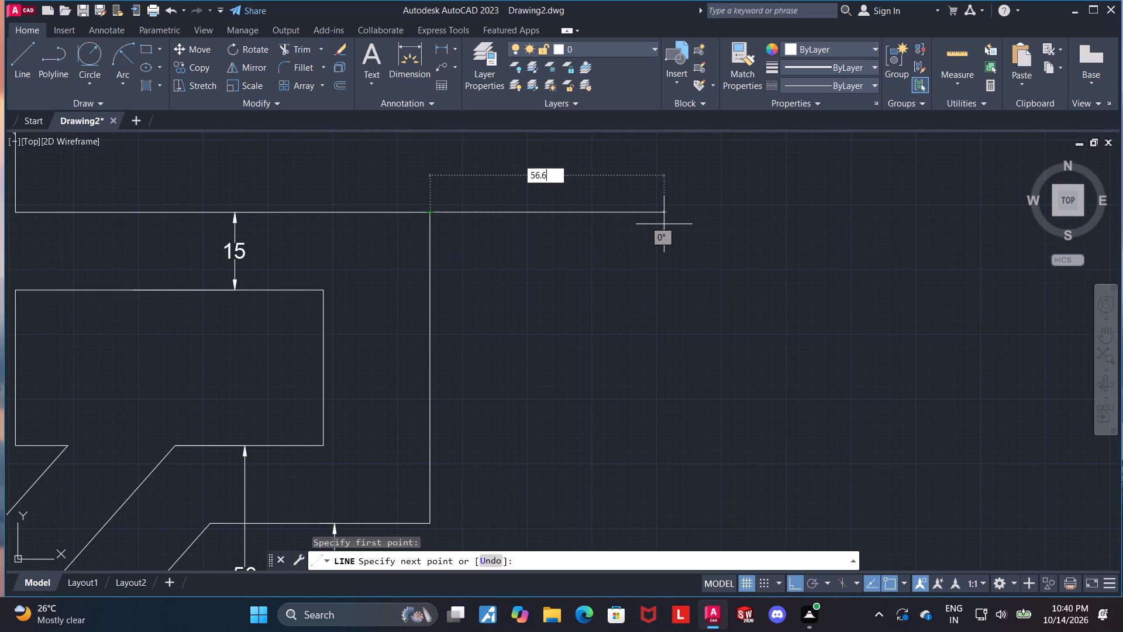
pyautogui.press('Return')
pyautogui.press('Escape')
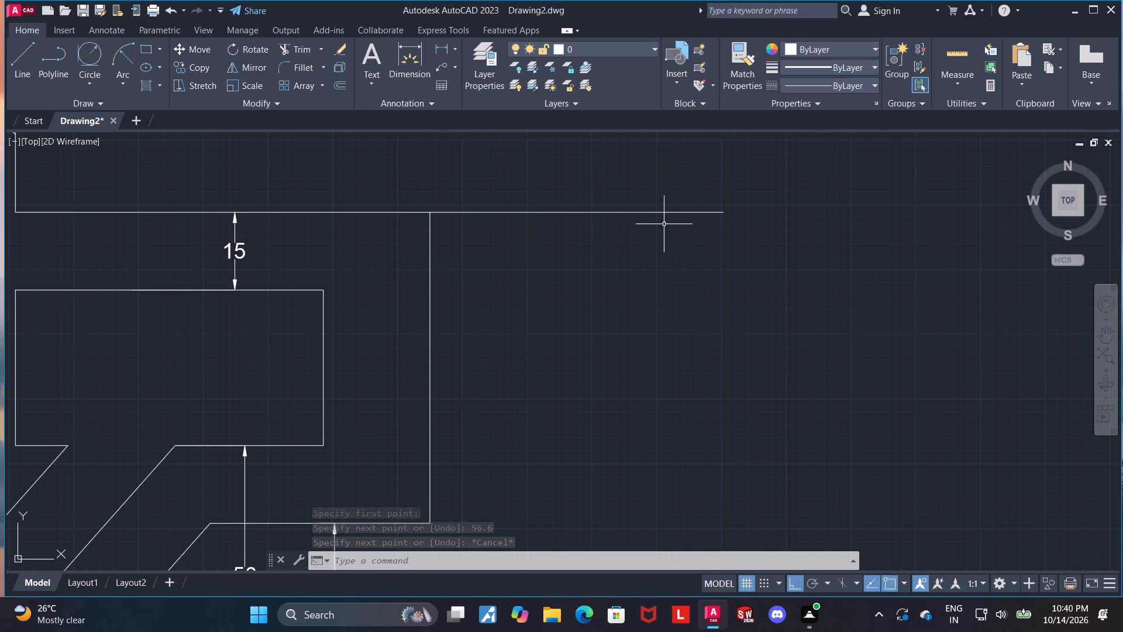
# Draw a vertical line downward from the free end of the new horizontal line to about the profile's bottom edge level.
pyautogui.scroll(-1, 576, 231)
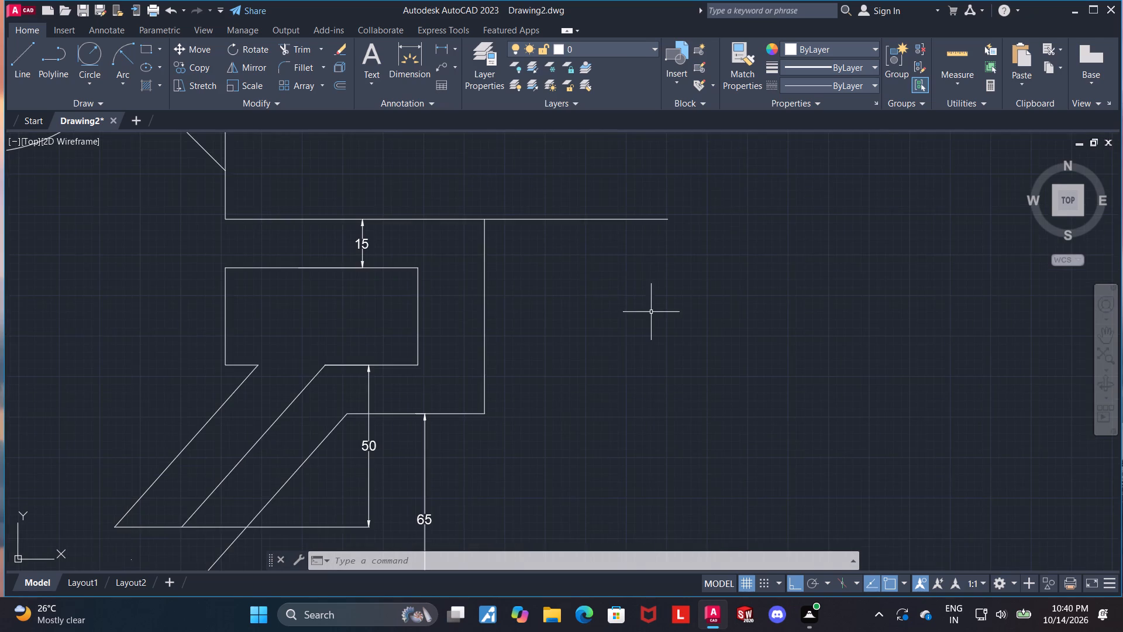
pyautogui.scroll(-1, 651, 312)
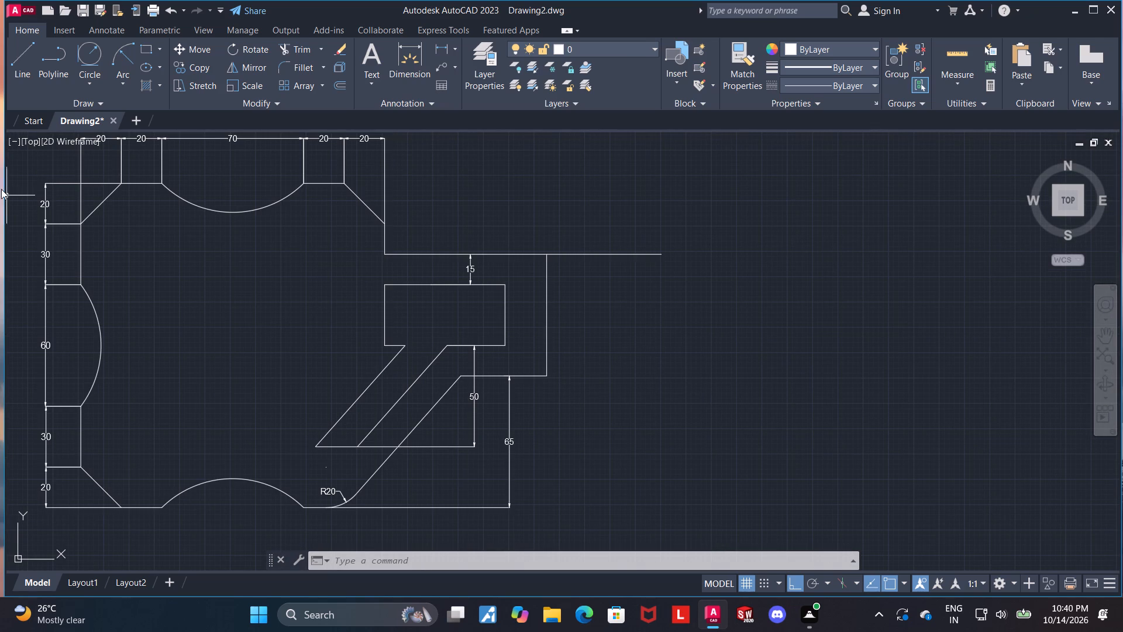
pyautogui.click(23, 60)
pyautogui.click(662, 256)
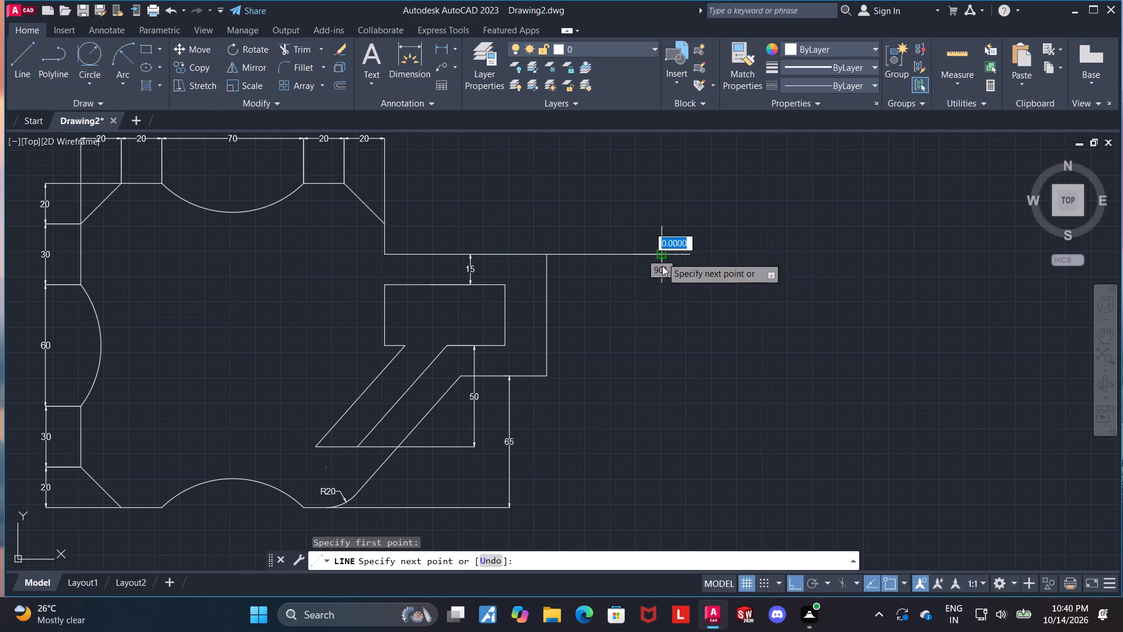
pyautogui.scroll(-3, 665, 330)
pyautogui.scroll(3, 677, 375)
pyautogui.click(669, 375)
pyautogui.press('Escape')
pyautogui.scroll(-1, 664, 324)
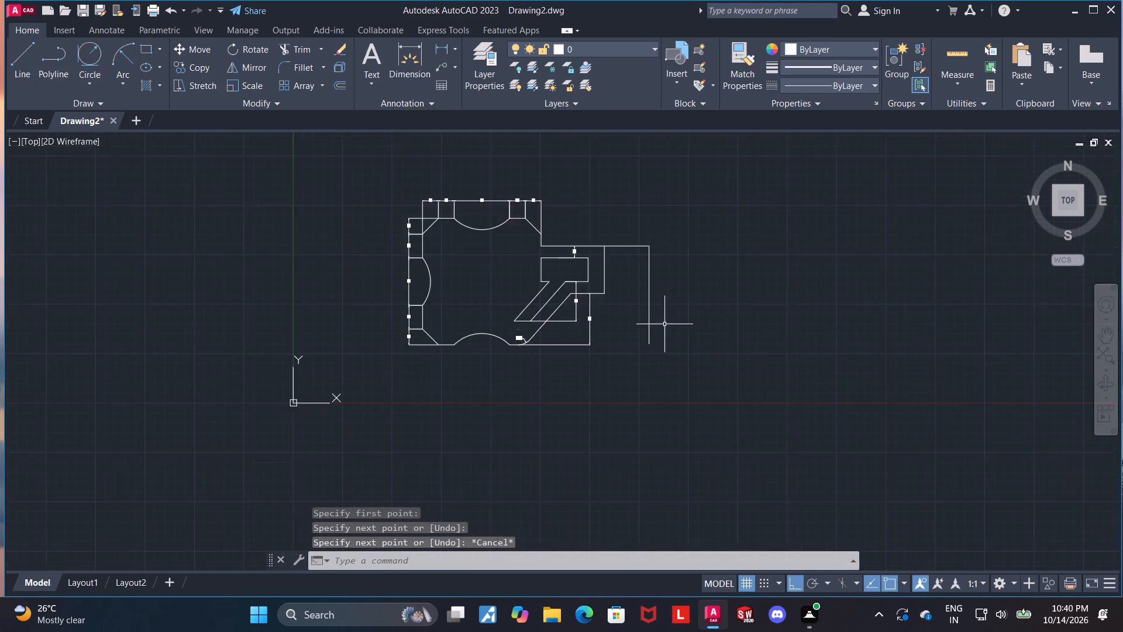
# With Ortho off, draw a diagonal at 45° down and right from the extension's upper outer corner, crossing the new vertical line.
pyautogui.scroll(-2, 664, 324)
pyautogui.scroll(2, 659, 286)
pyautogui.scroll(1, 756, 323)
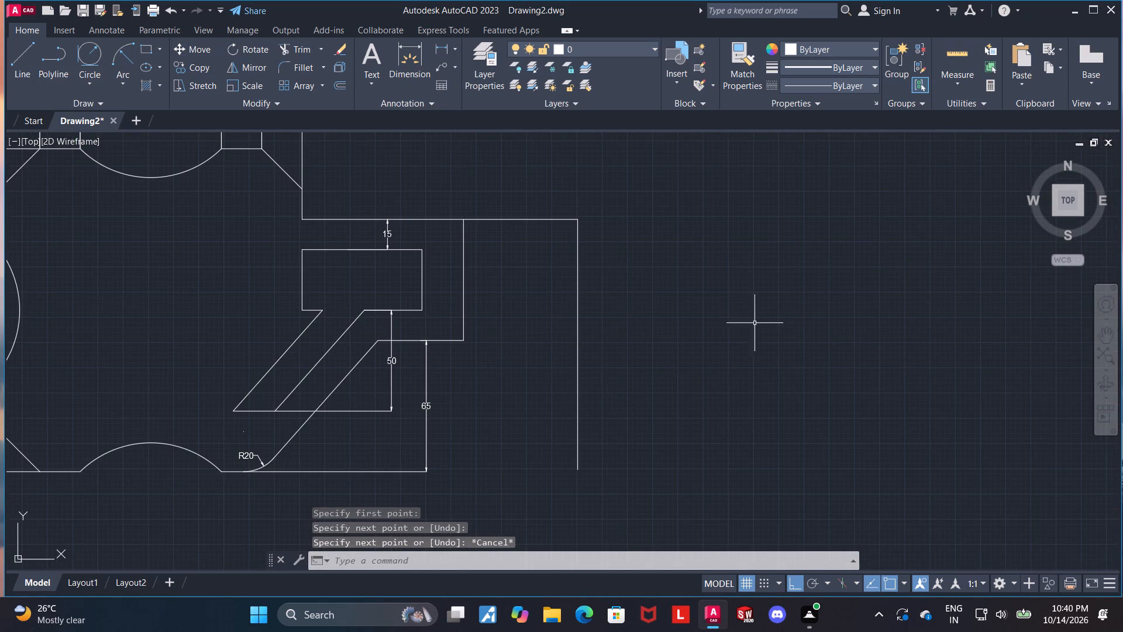
pyautogui.click(11, 64)
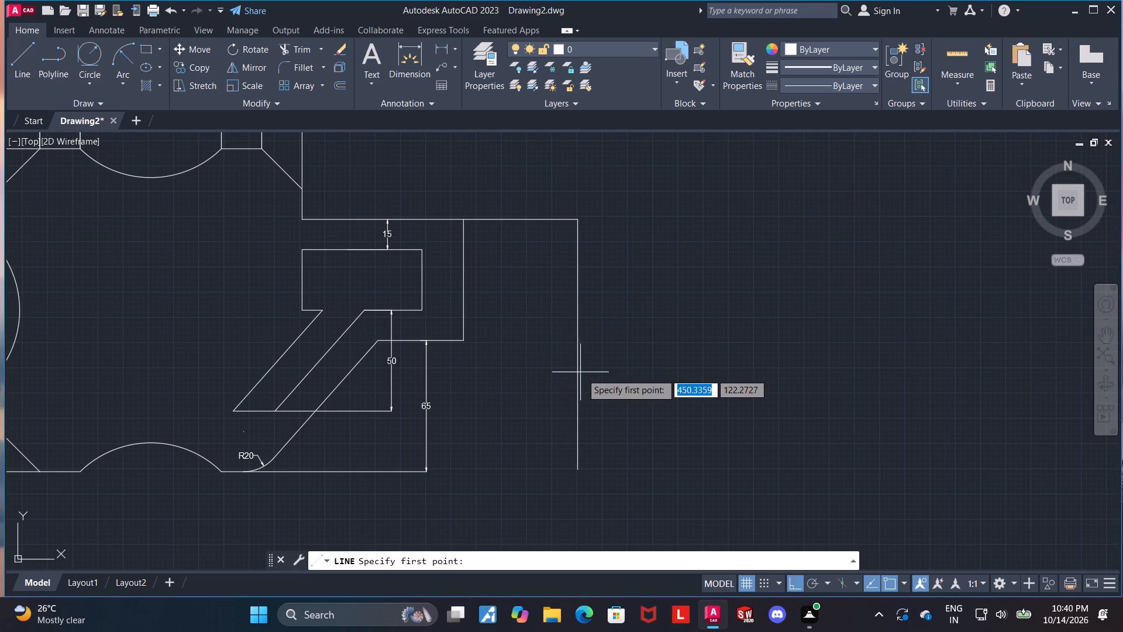
pyautogui.click(464, 223)
pyautogui.press('Tab')
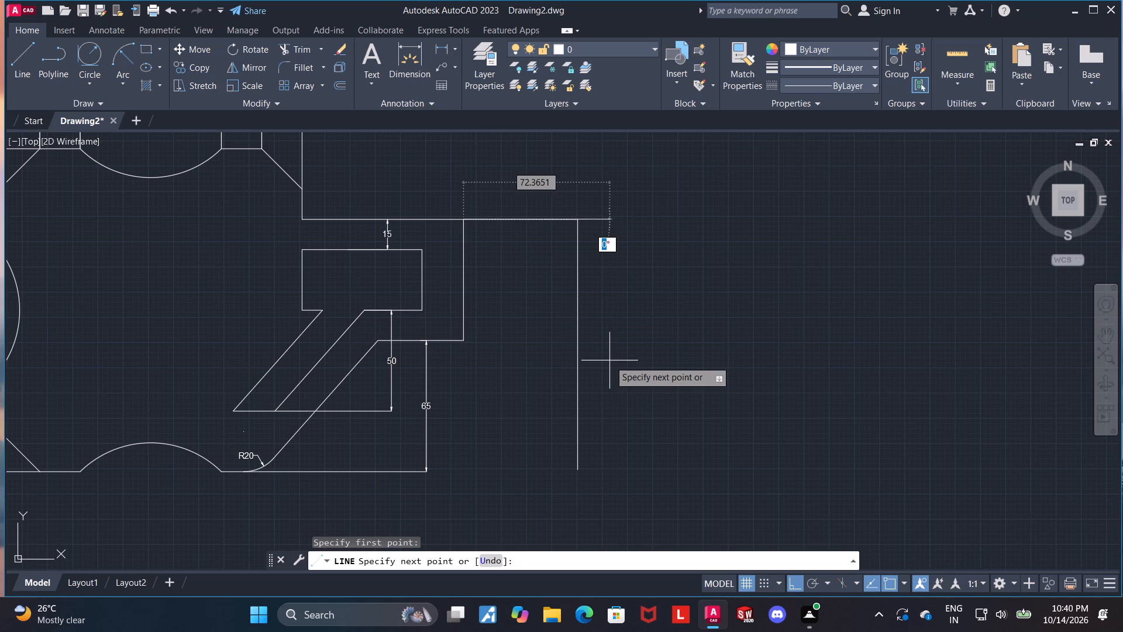
pyautogui.press('F8')
pyautogui.press('Tab')
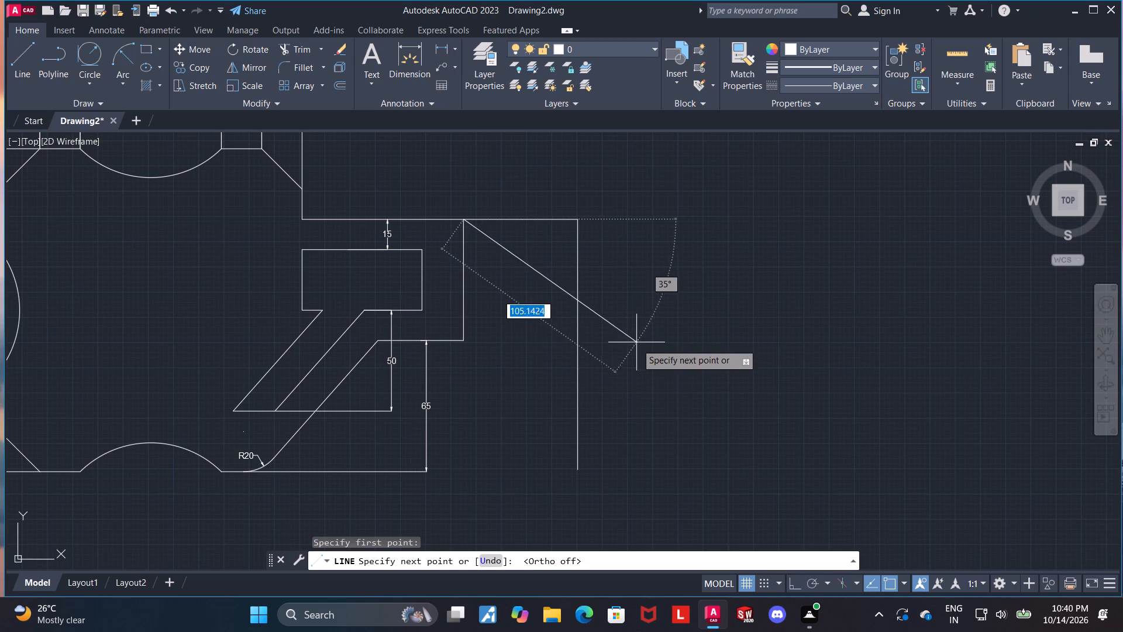
pyautogui.press('Tab')
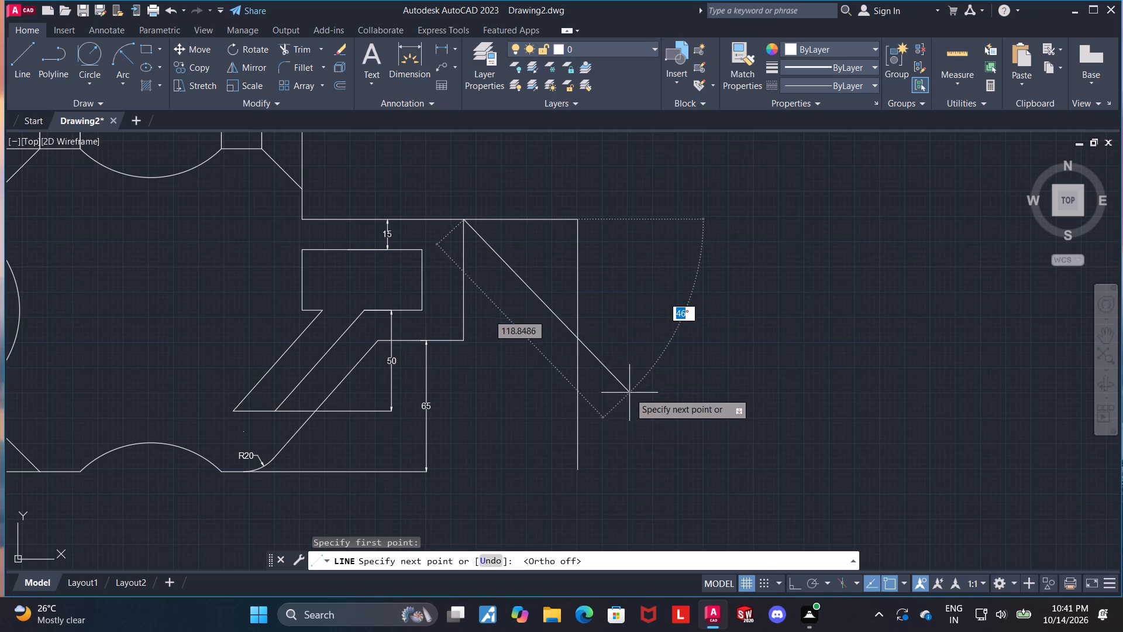
pyautogui.write('45')
pyautogui.press('Return')
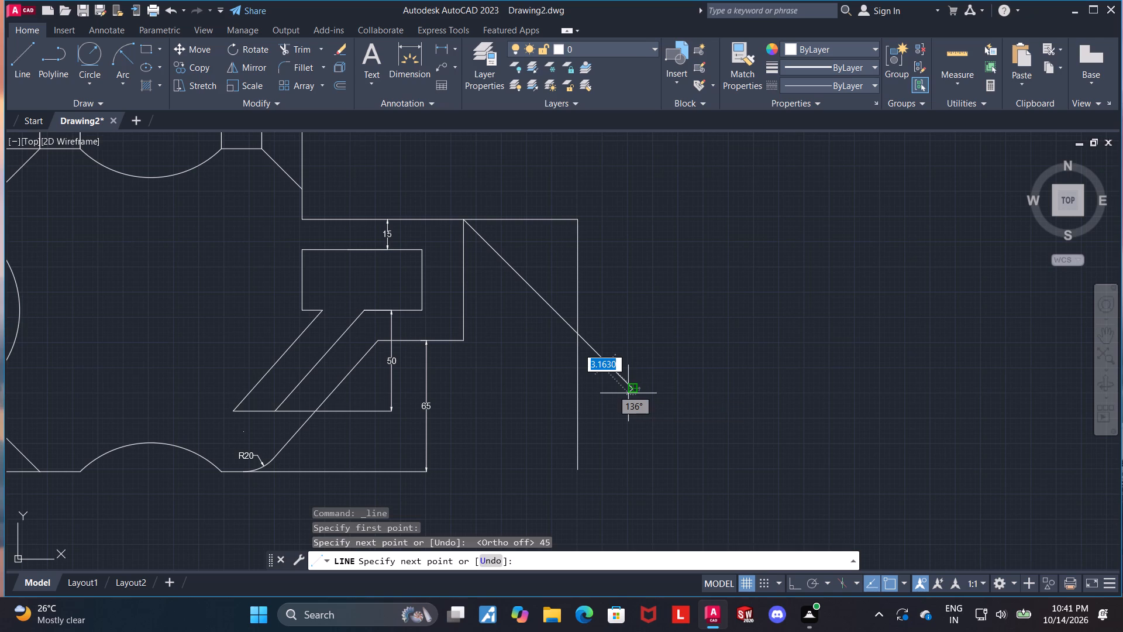
pyautogui.press('Escape')
pyautogui.press('Escape')
# Trim away the diagonal's overhang beyond the new vertical line and the extension's old vertical outer edge.
pyautogui.click(287, 50)
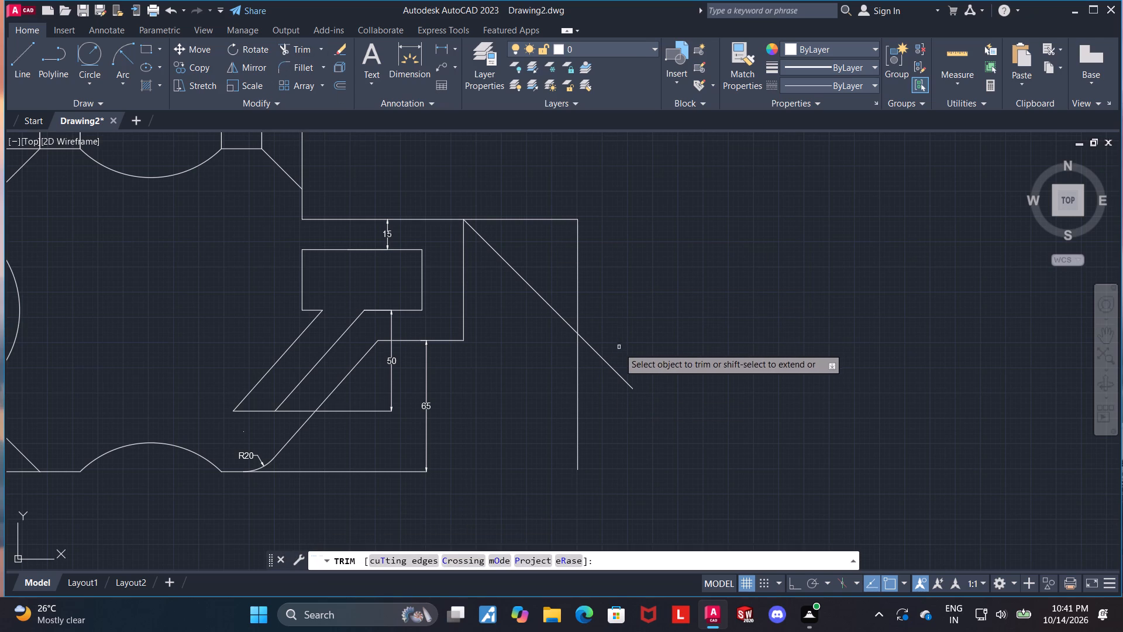
pyautogui.click(608, 364)
pyautogui.click(463, 265)
pyautogui.press('Escape')
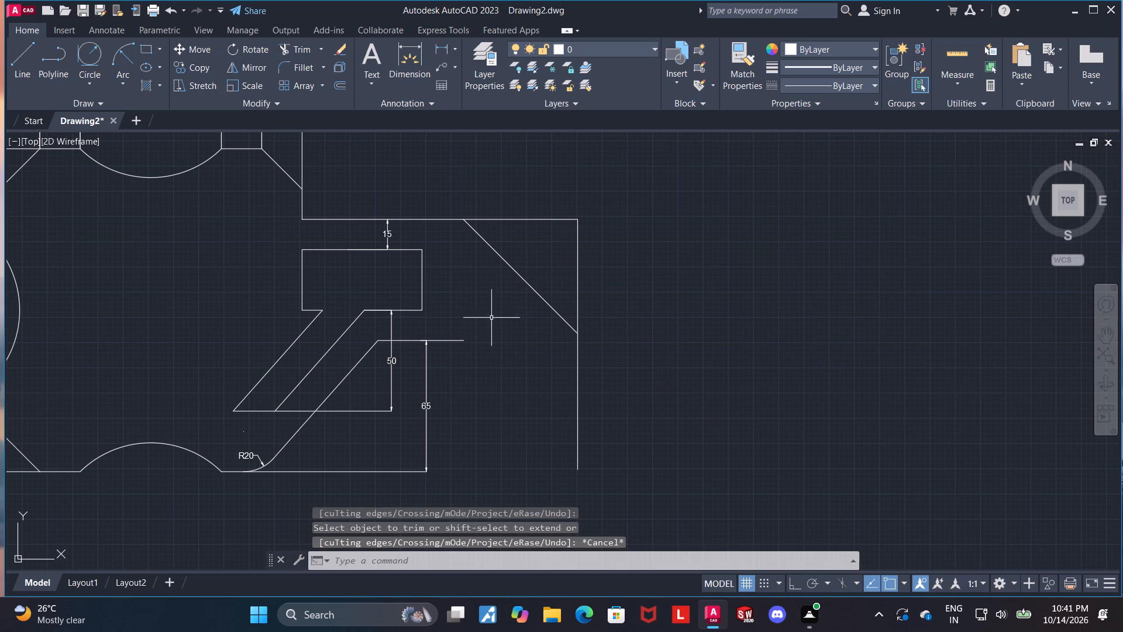
pyautogui.press('Escape')
pyautogui.press('Escape')
pyautogui.press('Escape')
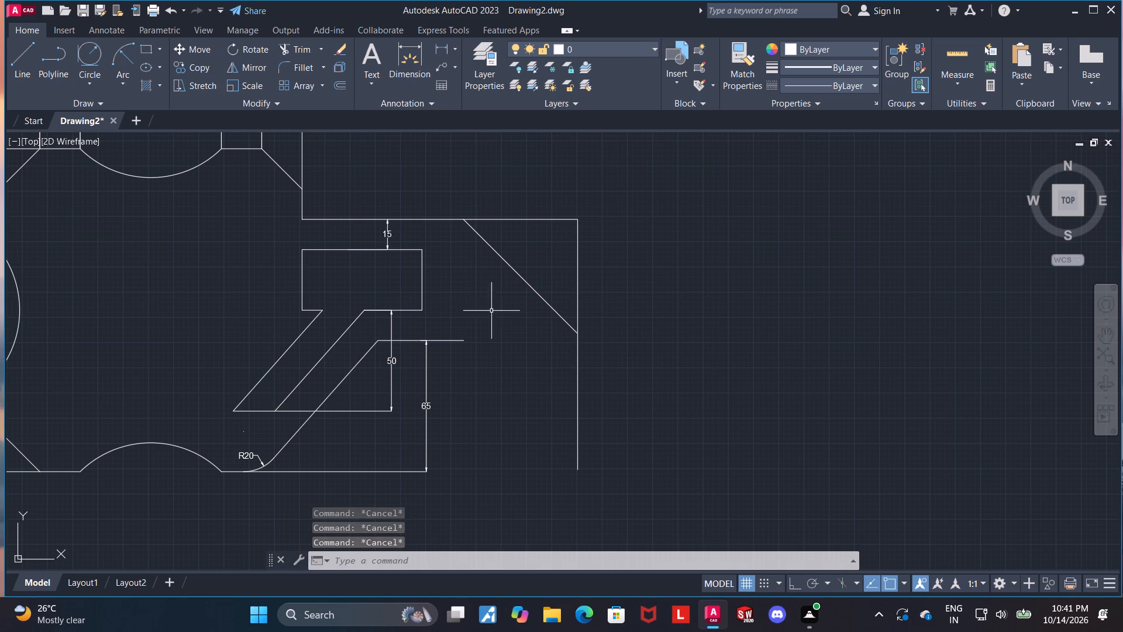
# Offset the 45° diagonal by 42.4 toward the lower left.
pyautogui.click(525, 282)
pyautogui.write('offset')
pyautogui.press('Return')
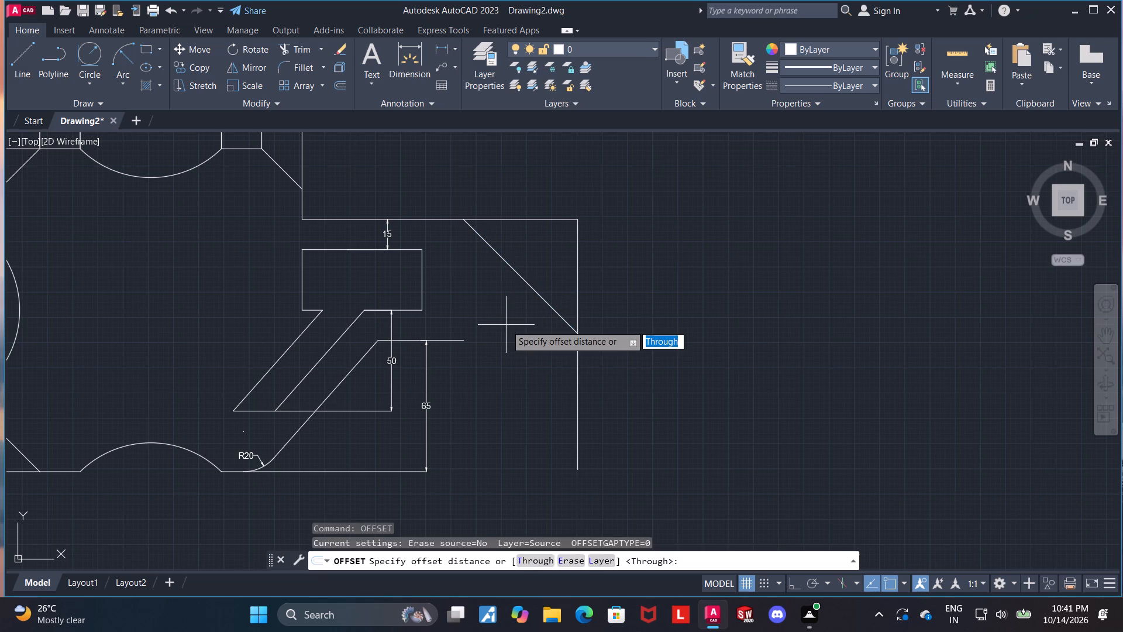
pyautogui.press('Return')
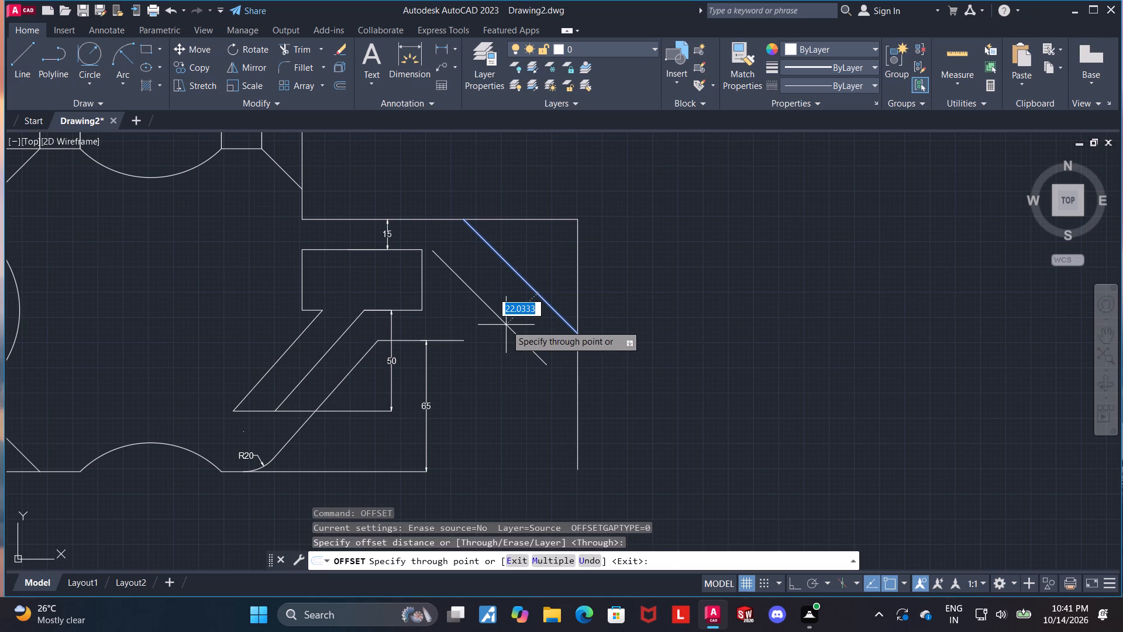
pyautogui.write('42.4')
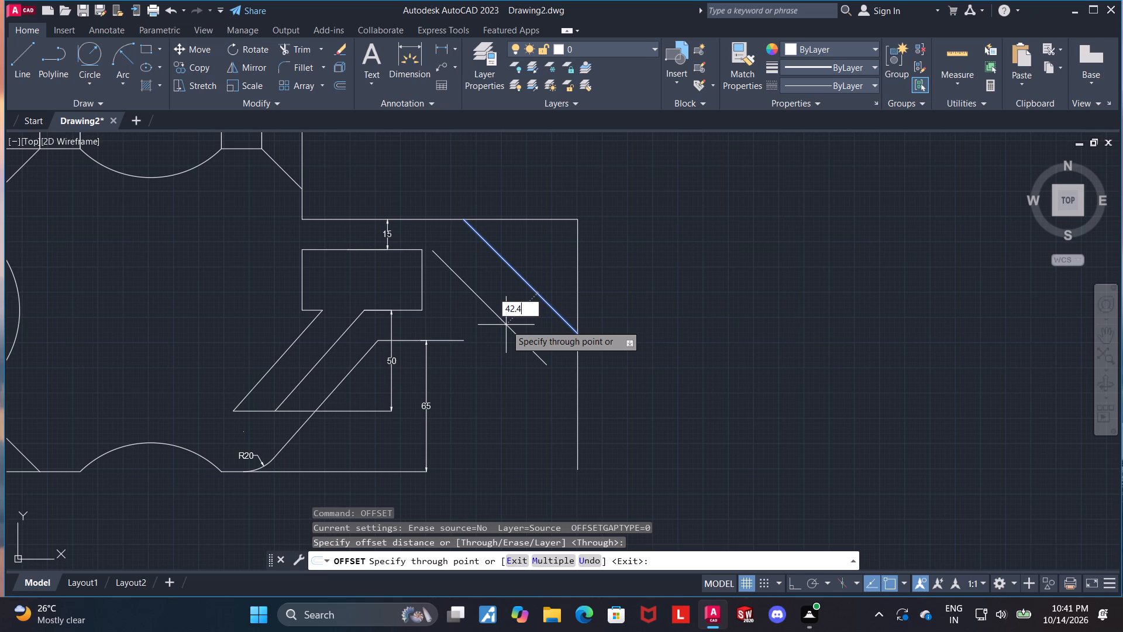
pyautogui.press('Return')
pyautogui.press('Escape')
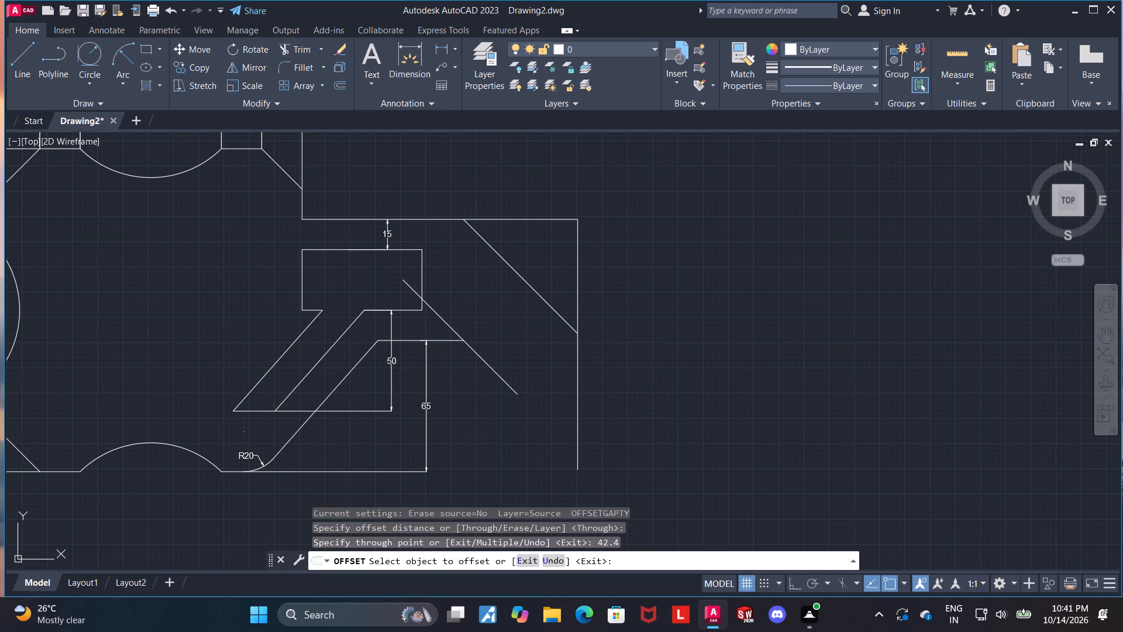
pyautogui.press('Escape')
# Extend the lower end of the offset diagonal to the new vertical line.
pyautogui.click(326, 47)
pyautogui.click(322, 47)
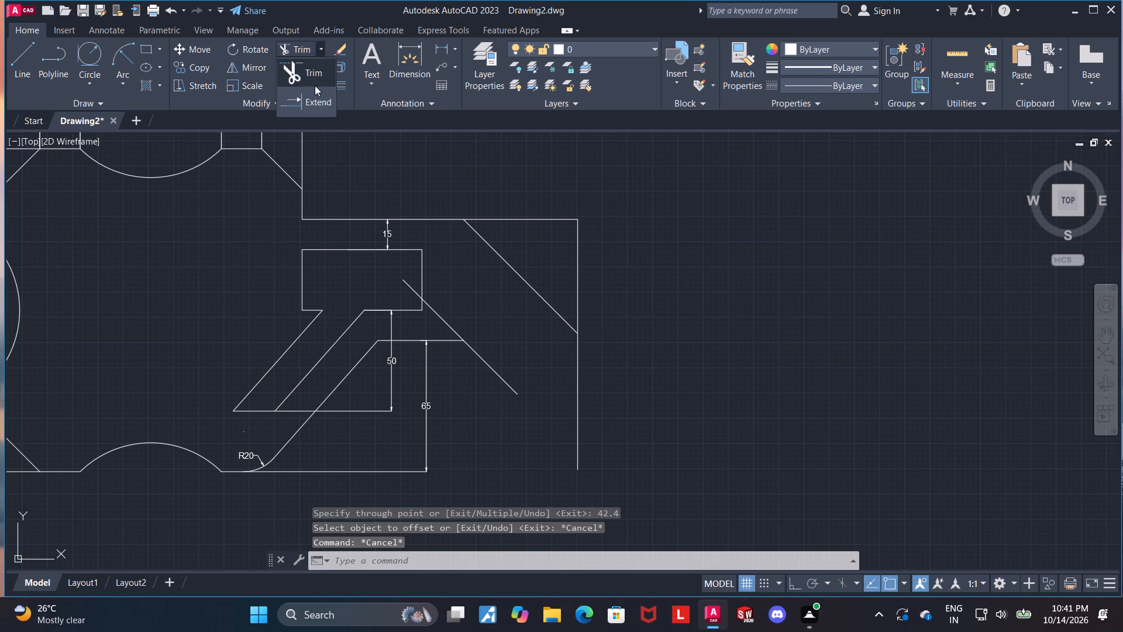
pyautogui.click(314, 98)
pyautogui.click(505, 386)
pyautogui.press('Escape')
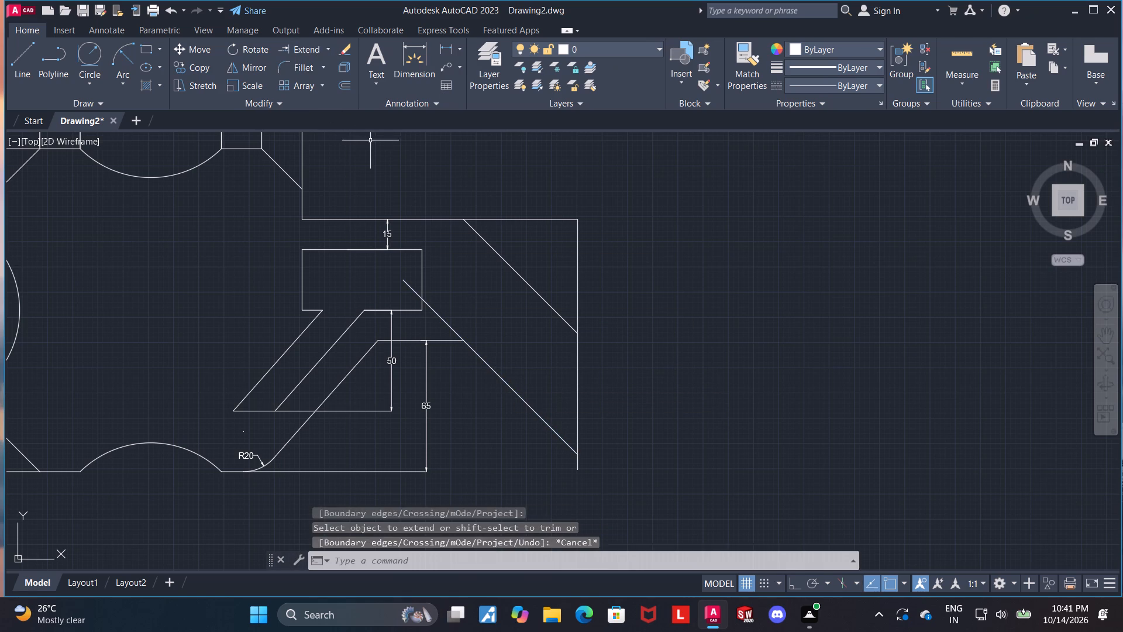
pyautogui.press('Escape')
# Trim the part of the offset diagonal that lies inside the slot's rectangle.
pyautogui.click(328, 48)
pyautogui.click(328, 71)
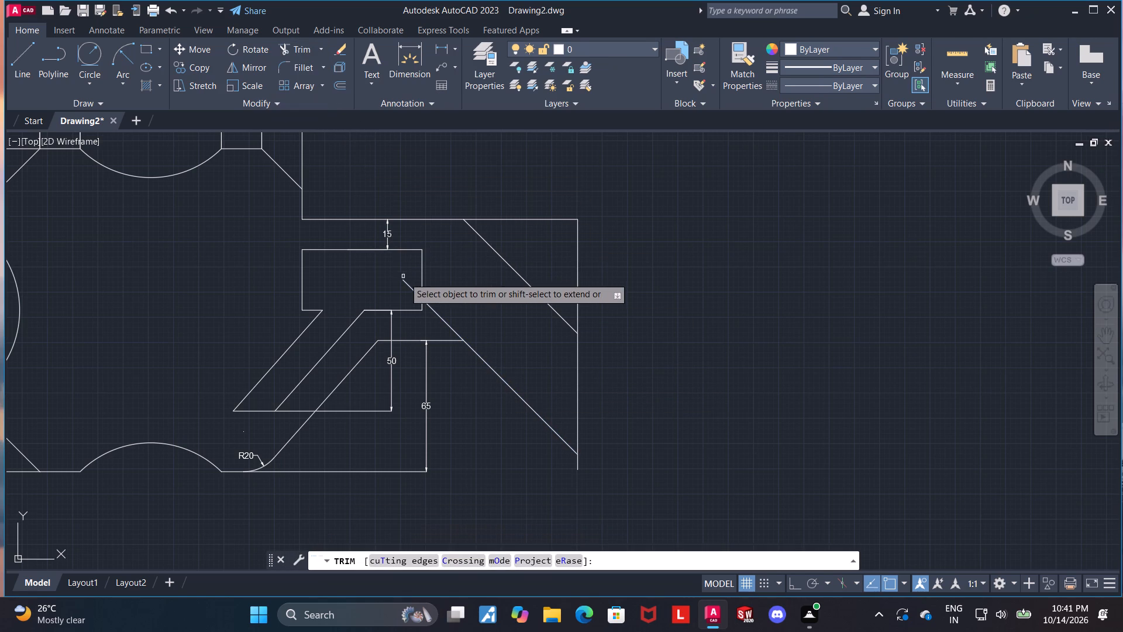
pyautogui.click(410, 284)
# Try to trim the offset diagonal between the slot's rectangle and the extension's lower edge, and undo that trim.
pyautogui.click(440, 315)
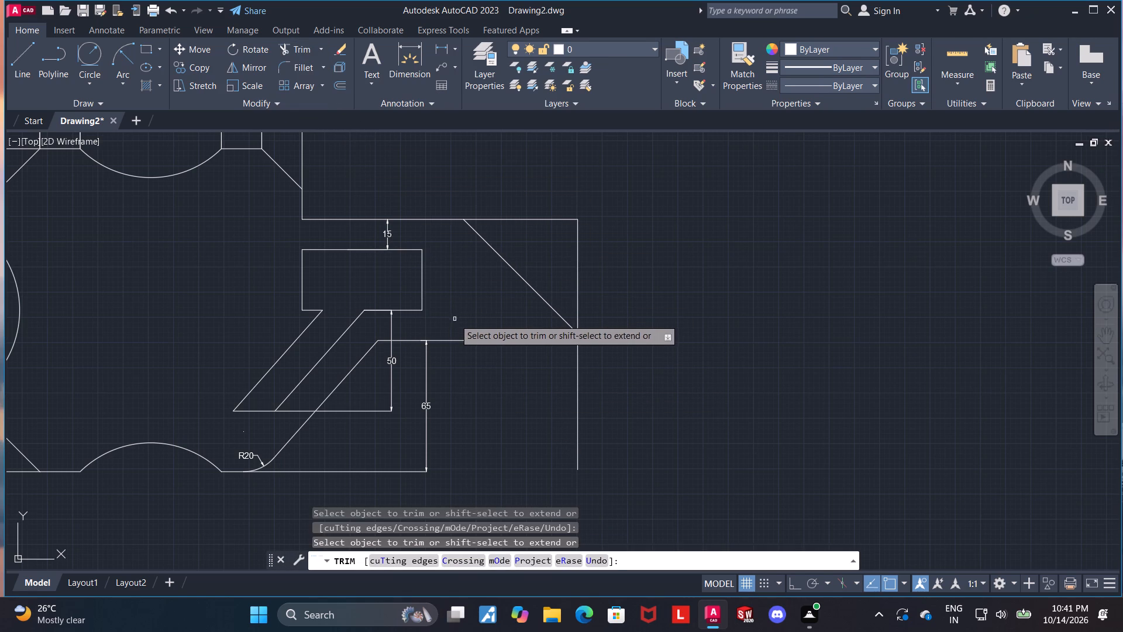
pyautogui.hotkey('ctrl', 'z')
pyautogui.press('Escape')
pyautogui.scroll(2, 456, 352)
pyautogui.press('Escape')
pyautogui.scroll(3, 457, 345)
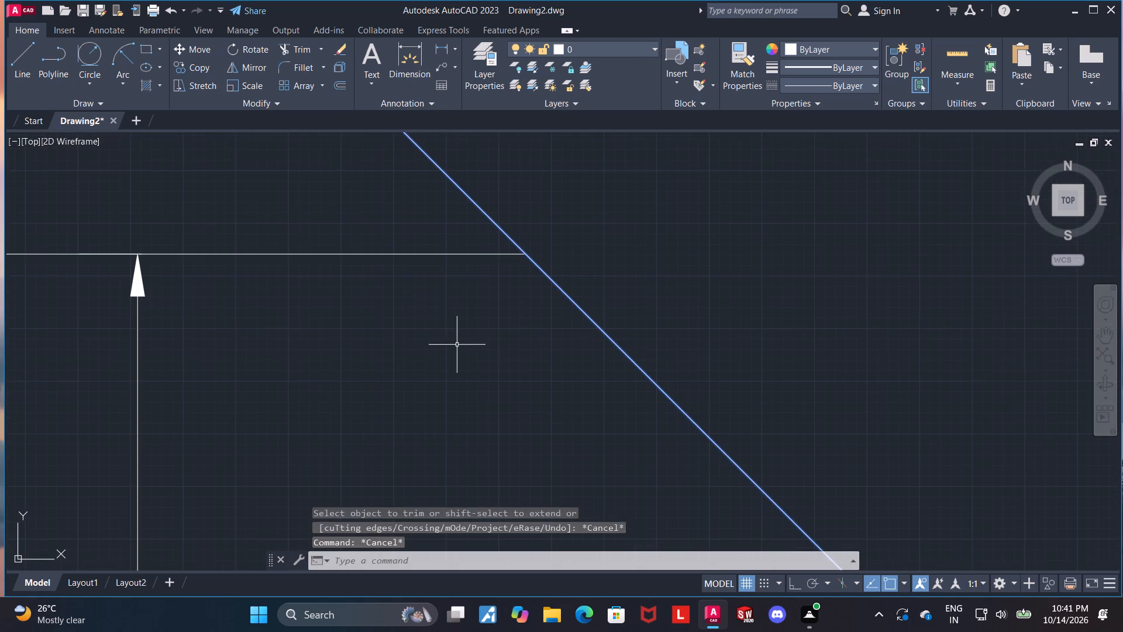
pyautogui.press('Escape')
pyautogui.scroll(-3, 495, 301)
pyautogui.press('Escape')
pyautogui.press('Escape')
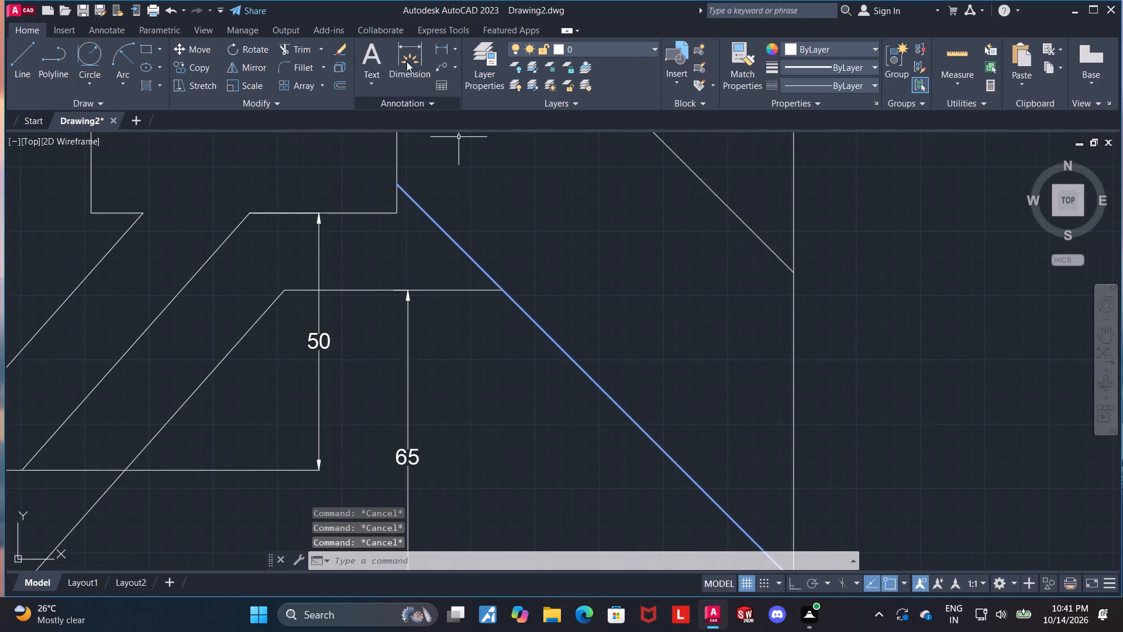
# Extend the right extension's lower horizontal edge to meet the offset diagonal.
pyautogui.click(319, 46)
pyautogui.click(309, 102)
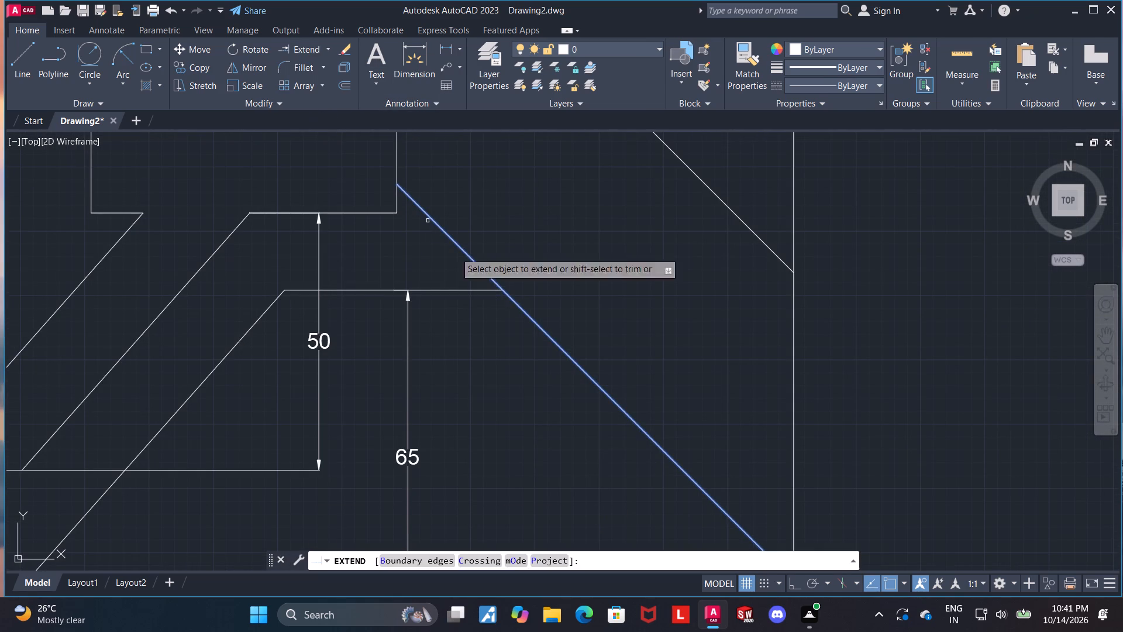
pyautogui.click(487, 290)
pyautogui.press('Escape')
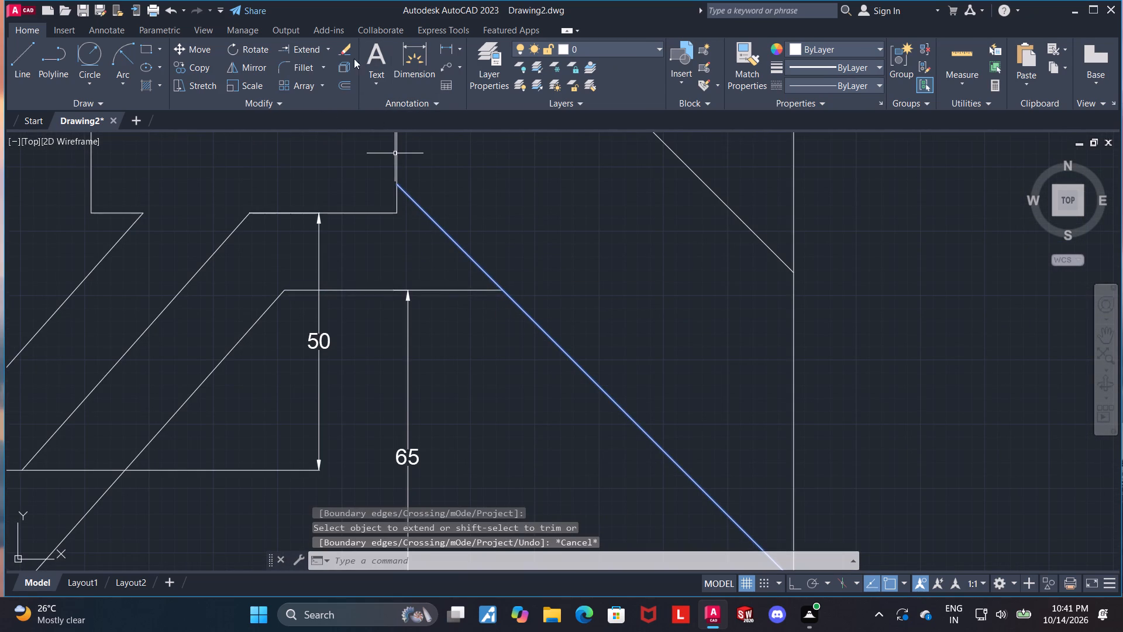
# Trim the part of the offset diagonal between the slot's rectangle and the extension's lower edge.
pyautogui.click(327, 49)
pyautogui.click(312, 74)
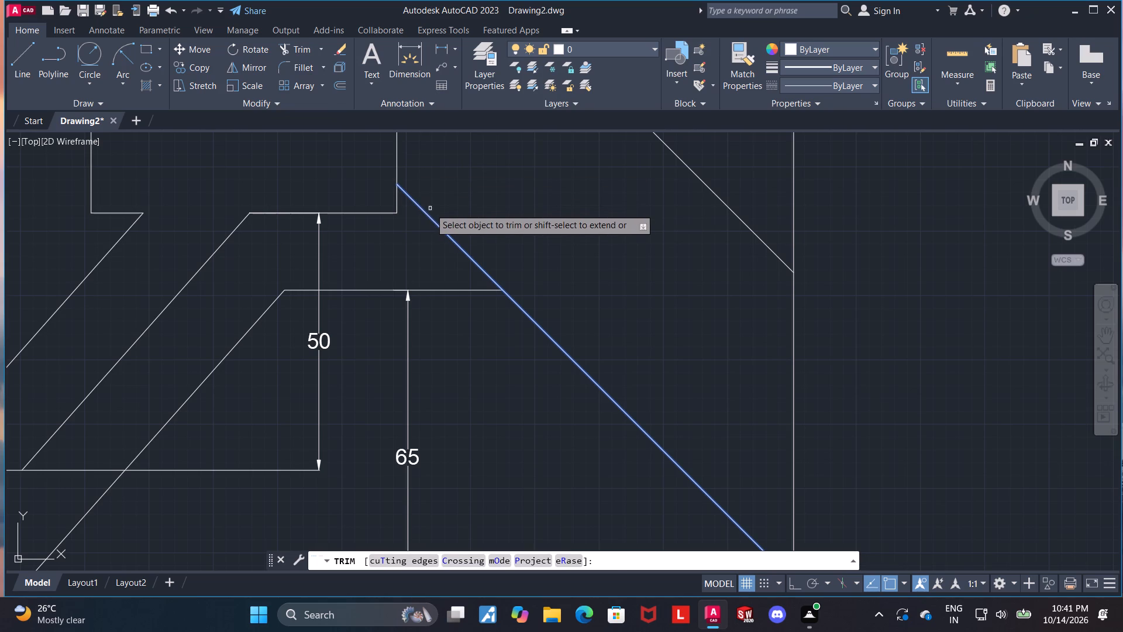
pyautogui.click(429, 214)
pyautogui.scroll(-2, 484, 273)
pyautogui.press('Escape')
# Examine the corner where the extension's lower edge meets the offset diagonal.
pyautogui.scroll(3, 493, 271)
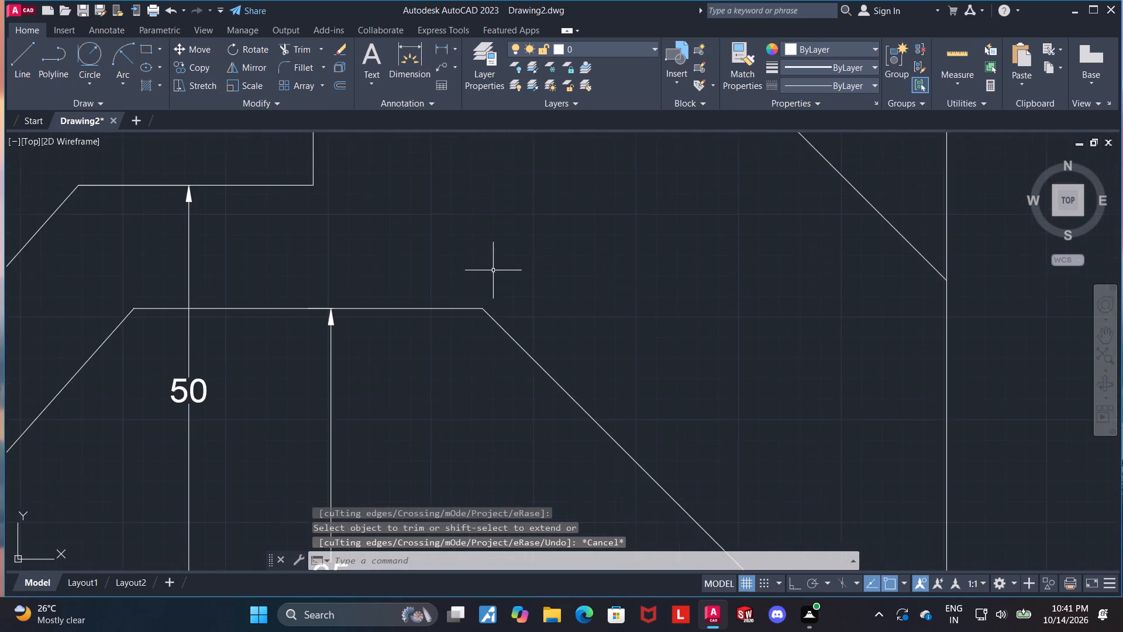
pyautogui.scroll(4, 497, 326)
pyautogui.scroll(3, 407, 211)
pyautogui.scroll(-4, 415, 232)
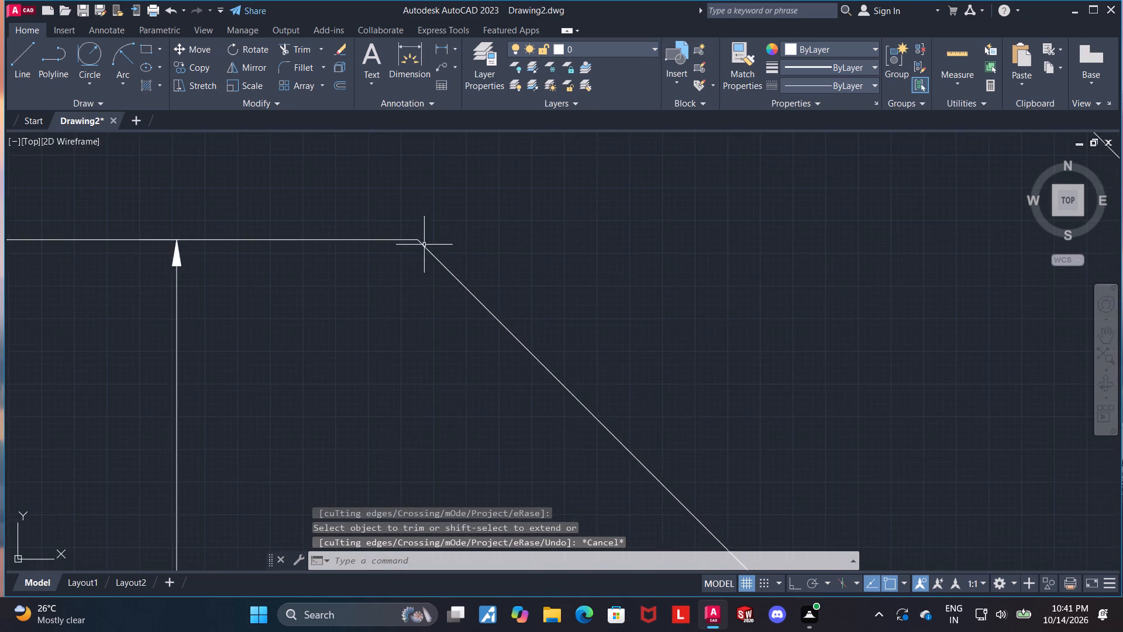
pyautogui.scroll(-7, 424, 245)
pyautogui.scroll(-2, 497, 312)
pyautogui.scroll(1, 449, 301)
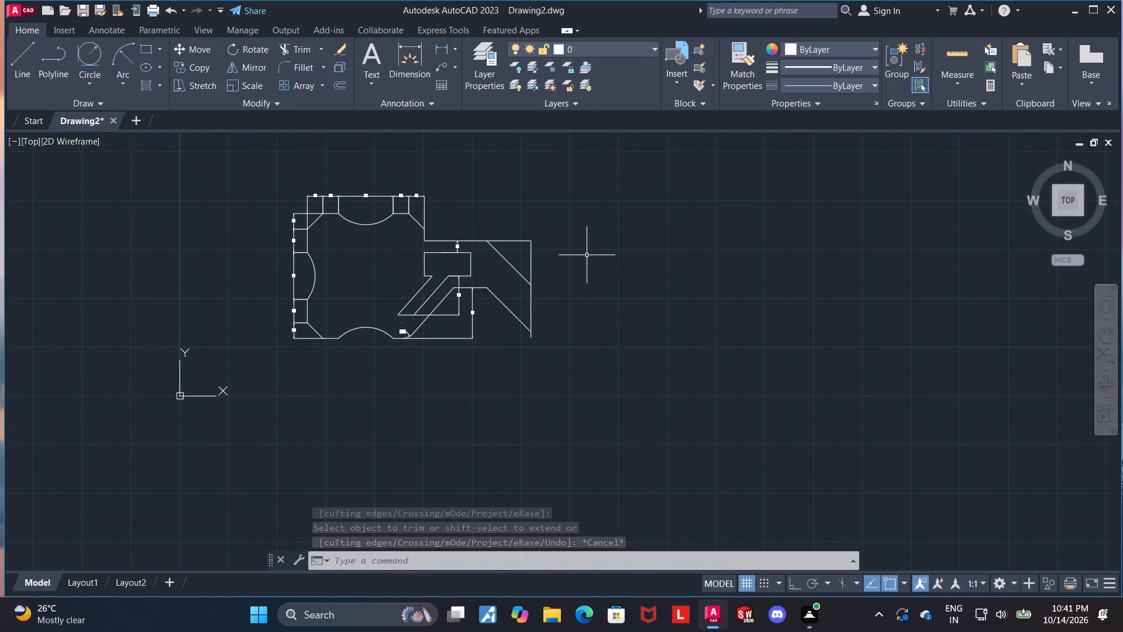
# Trim the extension's upper edge and the vertical edge back to the upper diagonal, removing the square outer corner.
pyautogui.scroll(1, 540, 218)
pyautogui.click(294, 40)
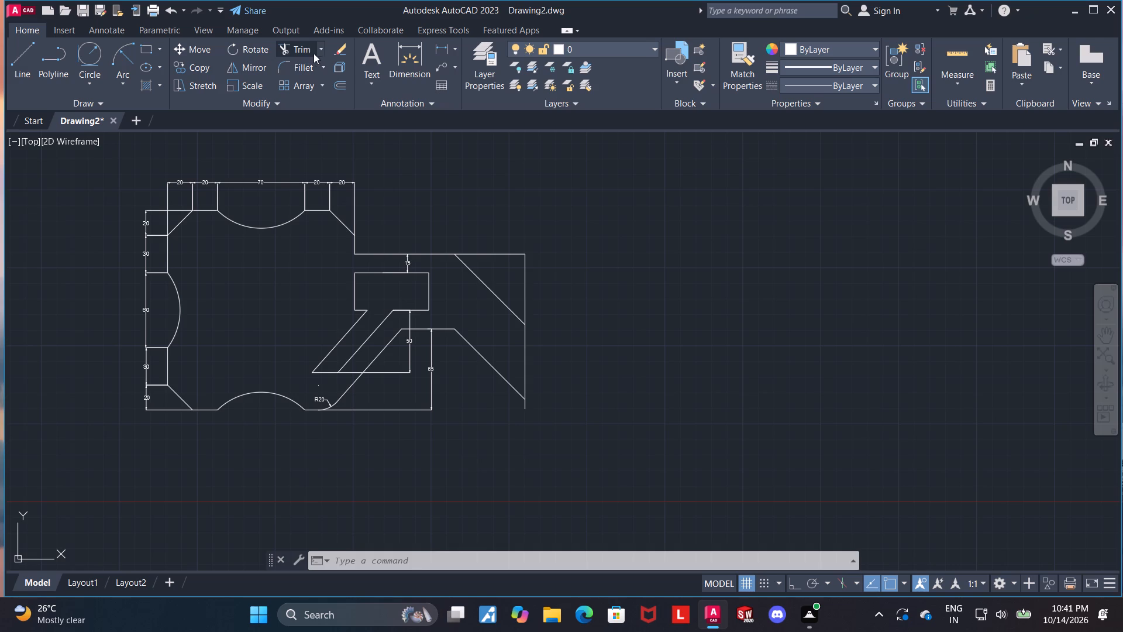
pyautogui.click(308, 49)
pyautogui.moveTo(563, 284); pyautogui.dragTo(454, 222)
pyautogui.press('Escape')
pyautogui.press('Escape')
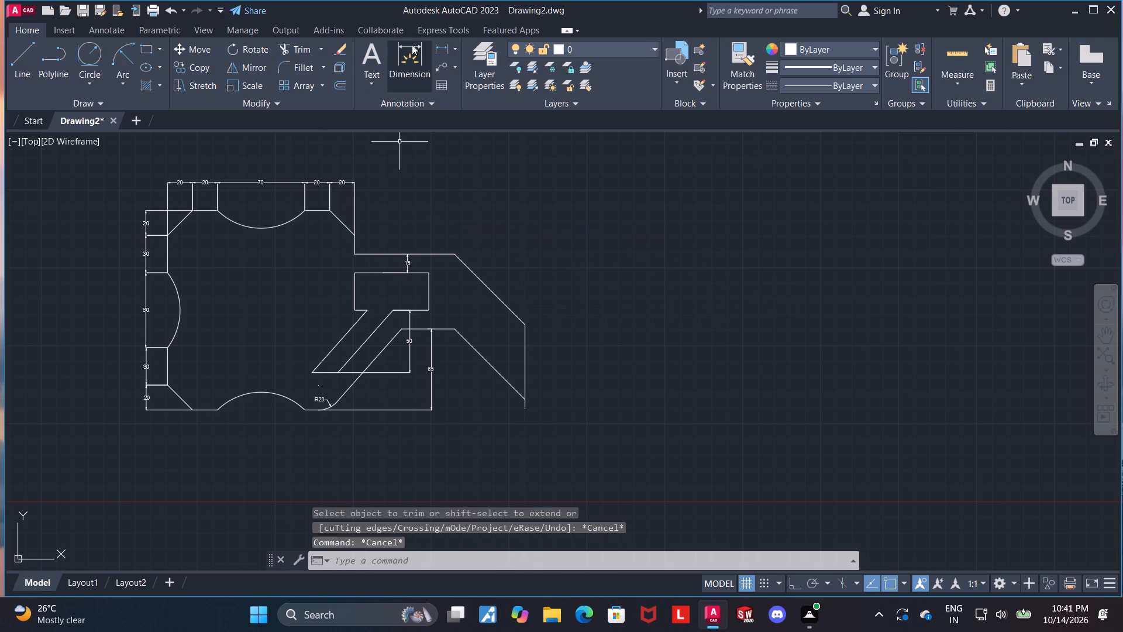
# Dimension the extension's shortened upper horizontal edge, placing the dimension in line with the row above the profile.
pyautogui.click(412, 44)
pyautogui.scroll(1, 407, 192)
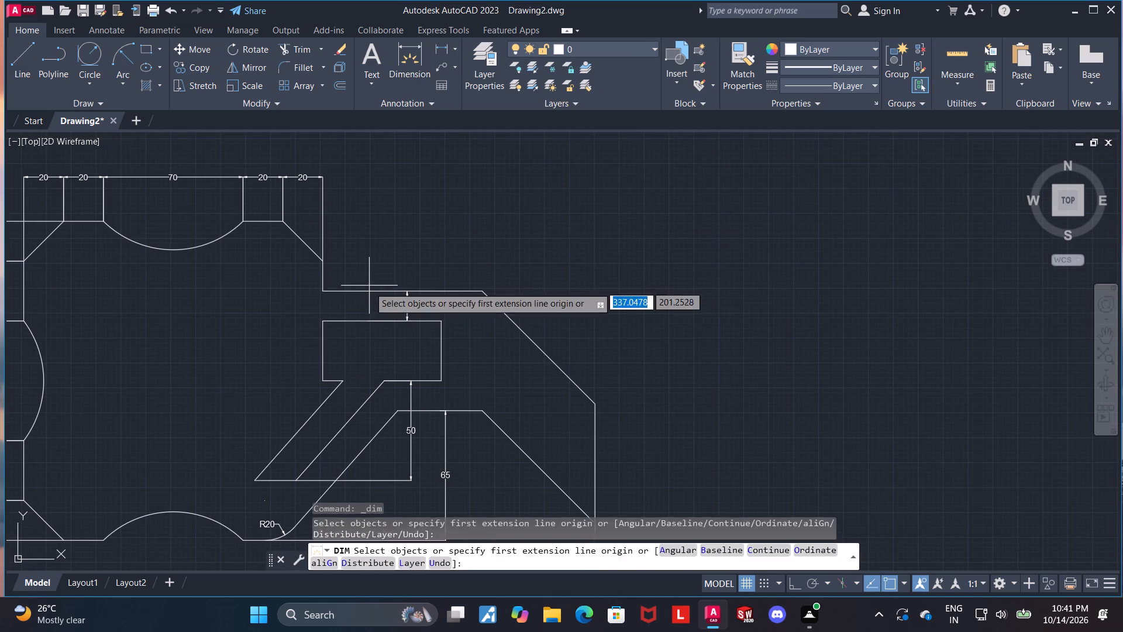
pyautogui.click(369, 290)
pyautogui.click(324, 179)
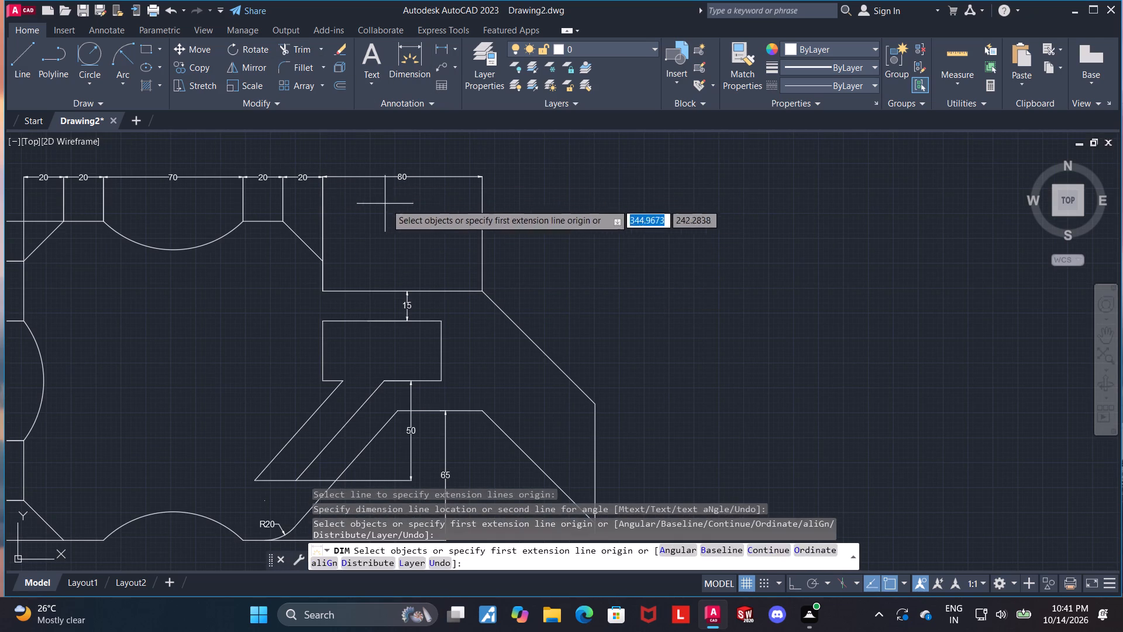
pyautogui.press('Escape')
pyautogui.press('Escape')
# Dimension the upper diagonal's horizontal span between its two endpoints, in line with the row above the profile.
pyautogui.click(413, 47)
pyautogui.scroll(-2, 640, 327)
pyautogui.scroll(1, 623, 358)
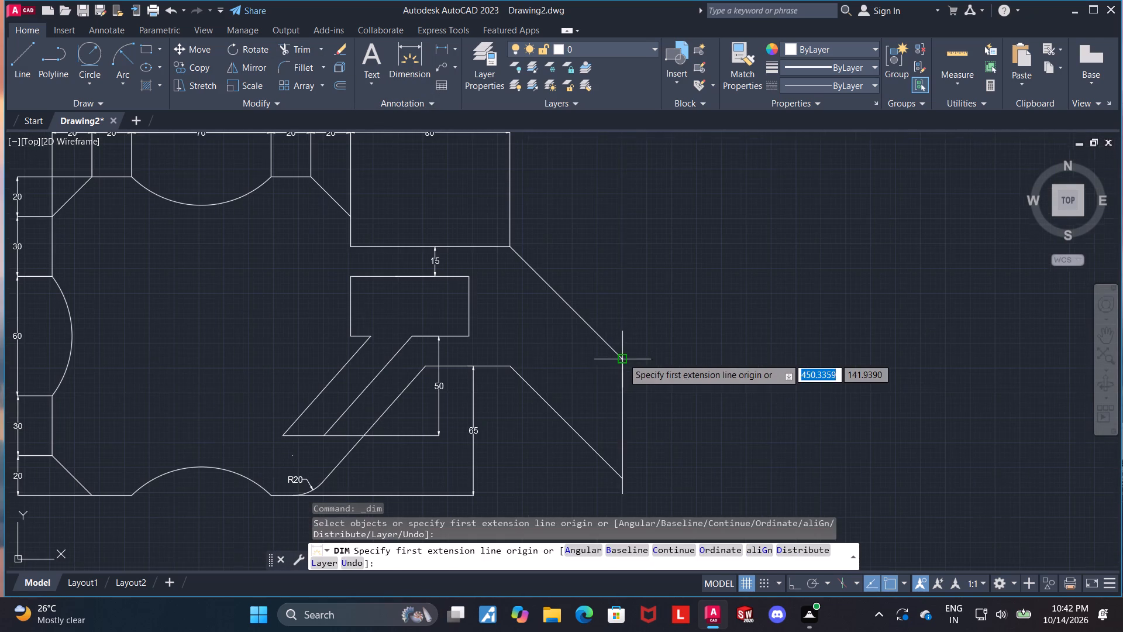
pyautogui.scroll(3, 623, 358)
pyautogui.click(609, 365)
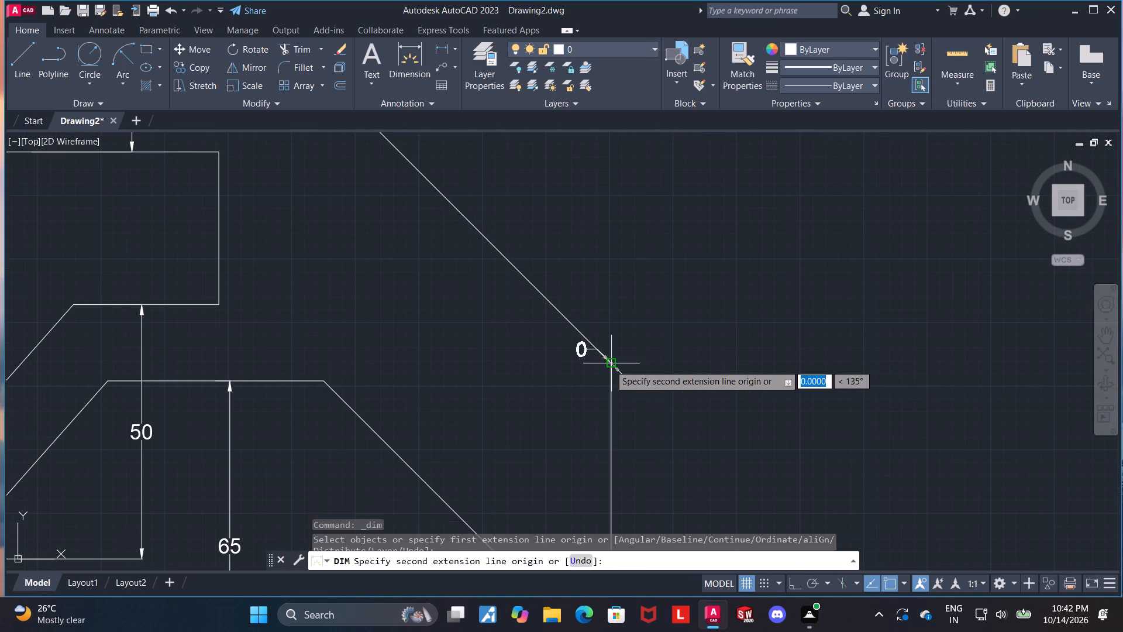
pyautogui.scroll(-3, 609, 365)
pyautogui.scroll(1, 557, 293)
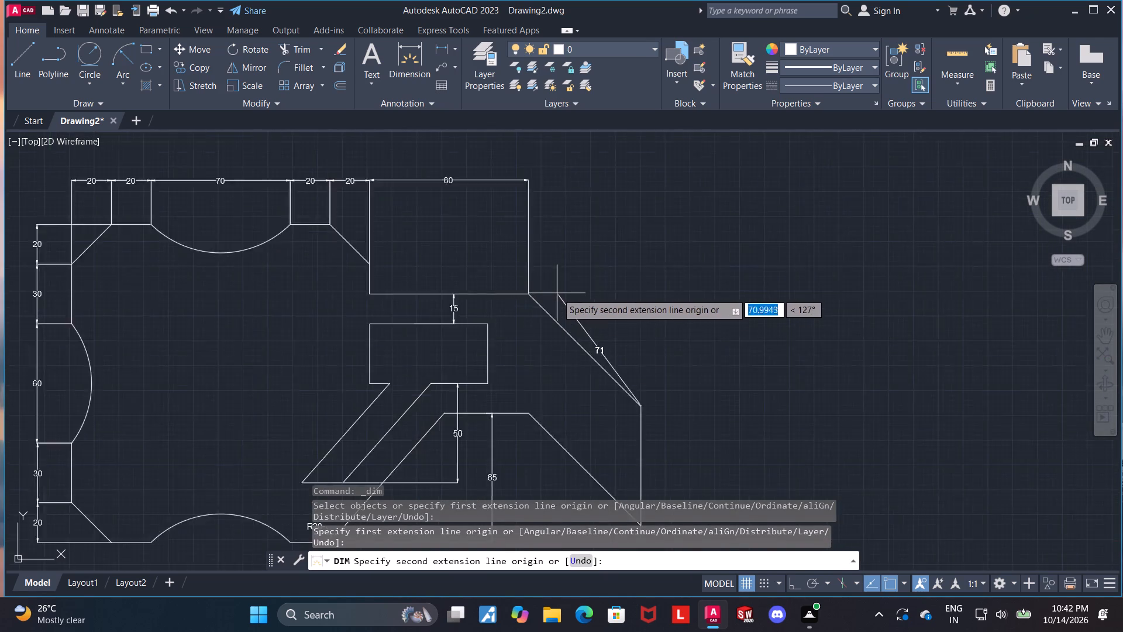
pyautogui.scroll(2, 557, 293)
pyautogui.click(483, 300)
pyautogui.scroll(-3, 486, 300)
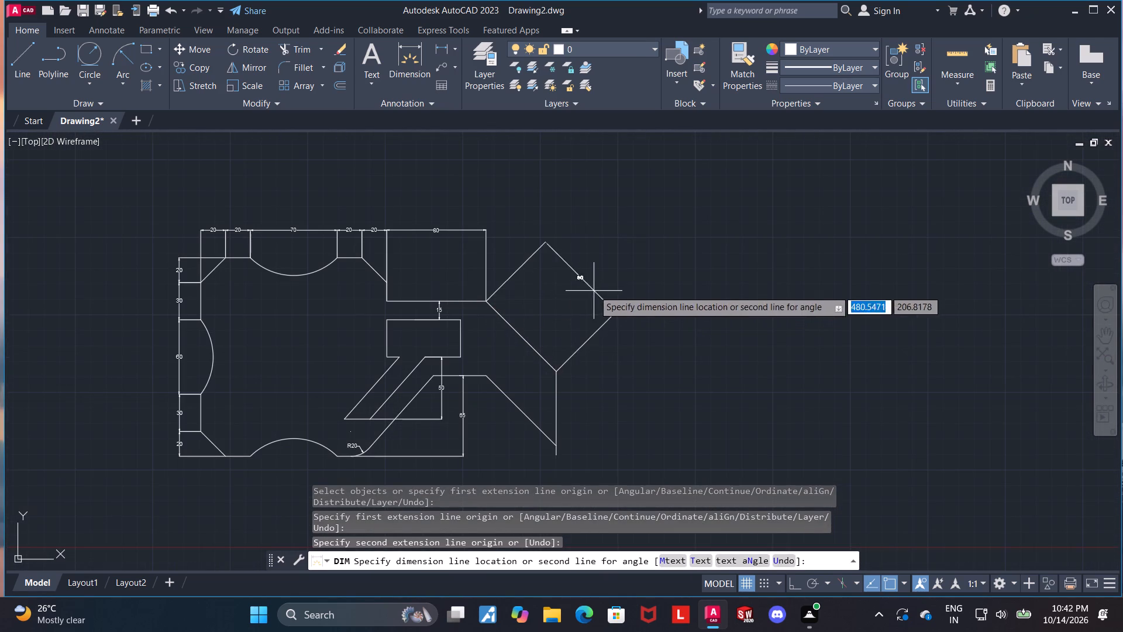
pyautogui.click(486, 229)
pyautogui.scroll(3, 487, 235)
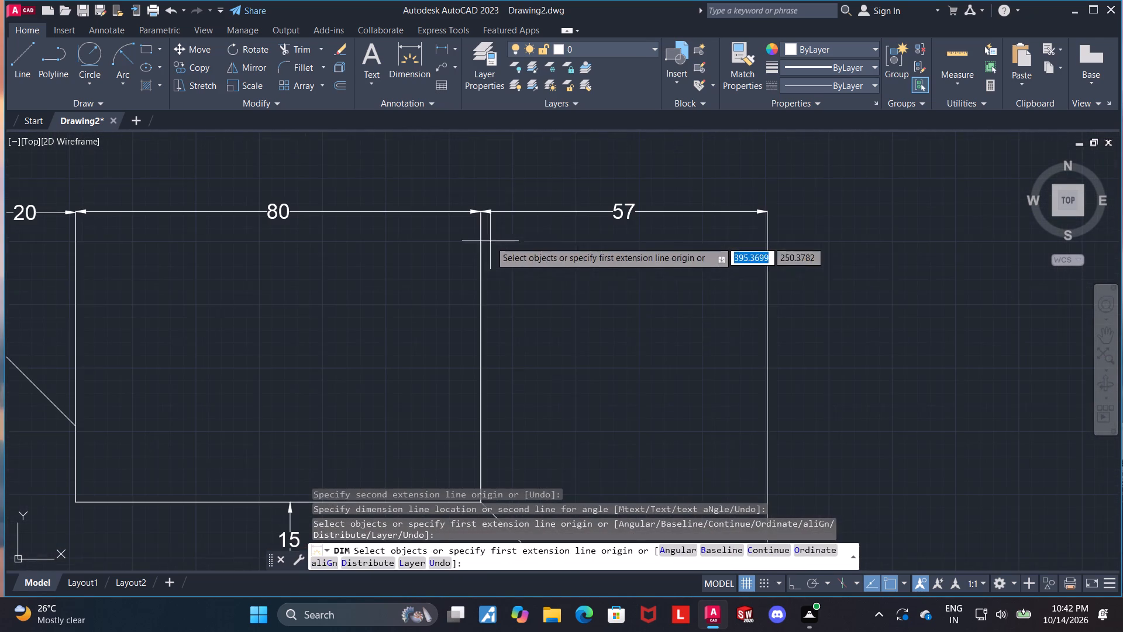
pyautogui.press('Escape')
# Set the Standard dimension style's linear precision to one decimal place (0.0).
pyautogui.scroll(-1, 660, 269)
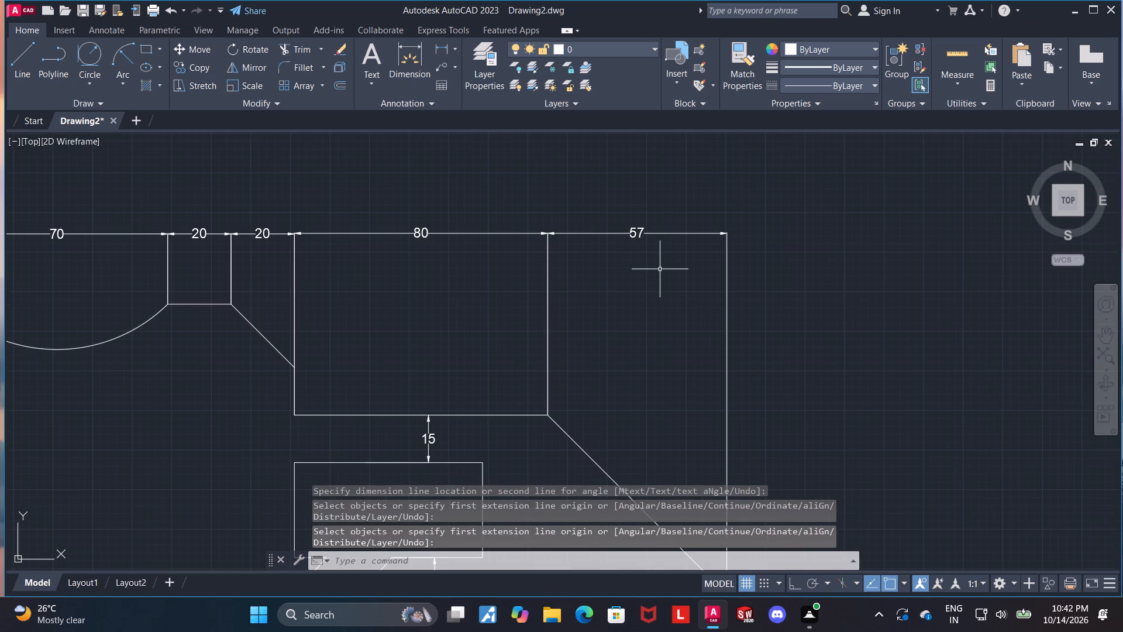
pyautogui.press('d')
pyautogui.press('Return')
pyautogui.click(739, 272)
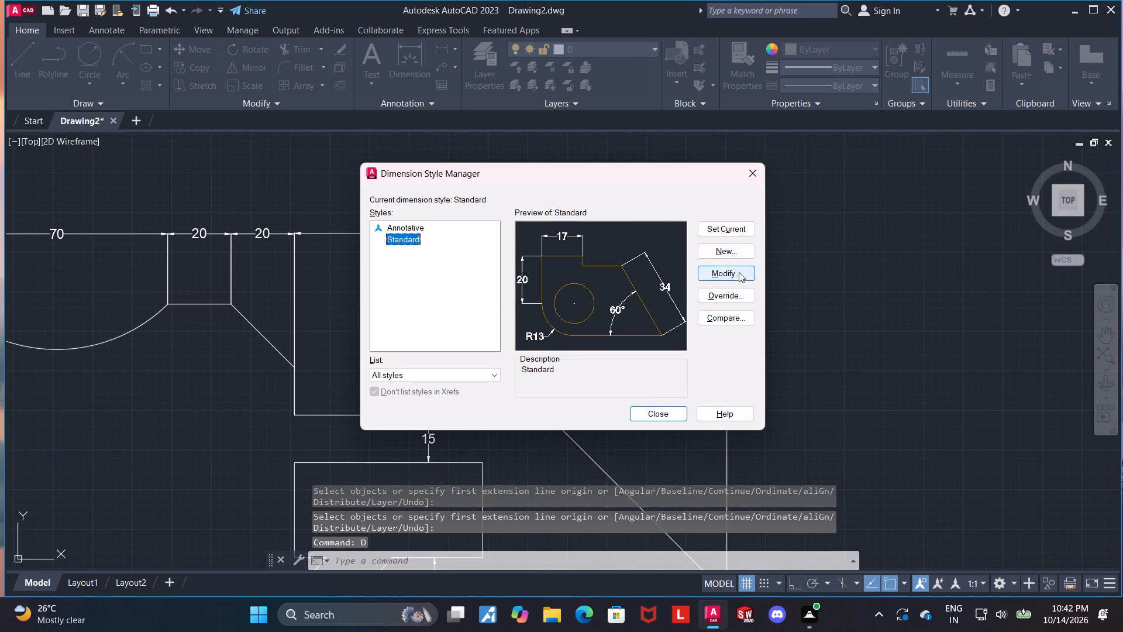
pyautogui.click(545, 146)
pyautogui.click(471, 197)
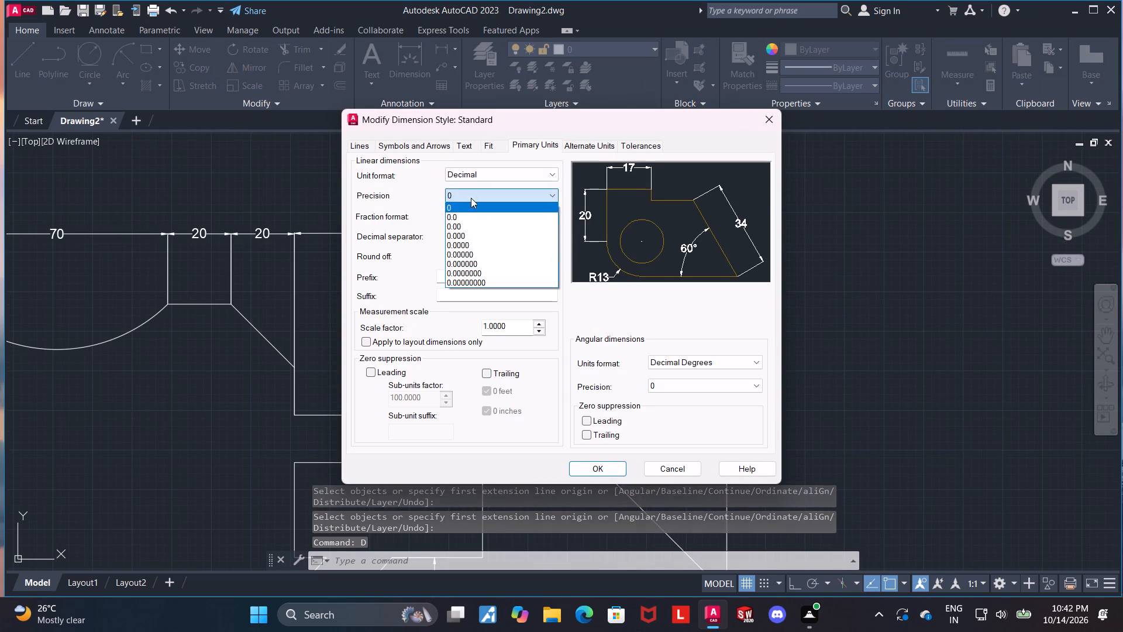
pyautogui.click(471, 218)
pyautogui.click(601, 462)
pyautogui.click(662, 420)
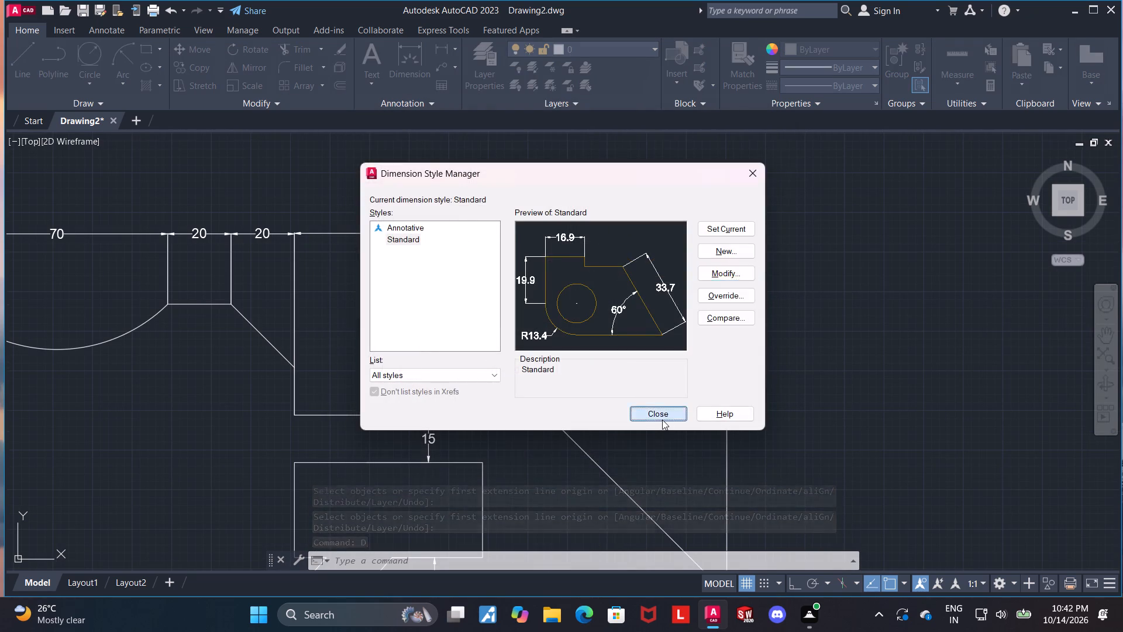
# Examine the profile's dimensions and the diagonal arm's end at the vertical edge.
pyautogui.scroll(-2, 662, 420)
pyautogui.moveTo(725, 442); pyautogui.dragTo(719, 397, button='middle')
pyautogui.scroll(1, 714, 379)
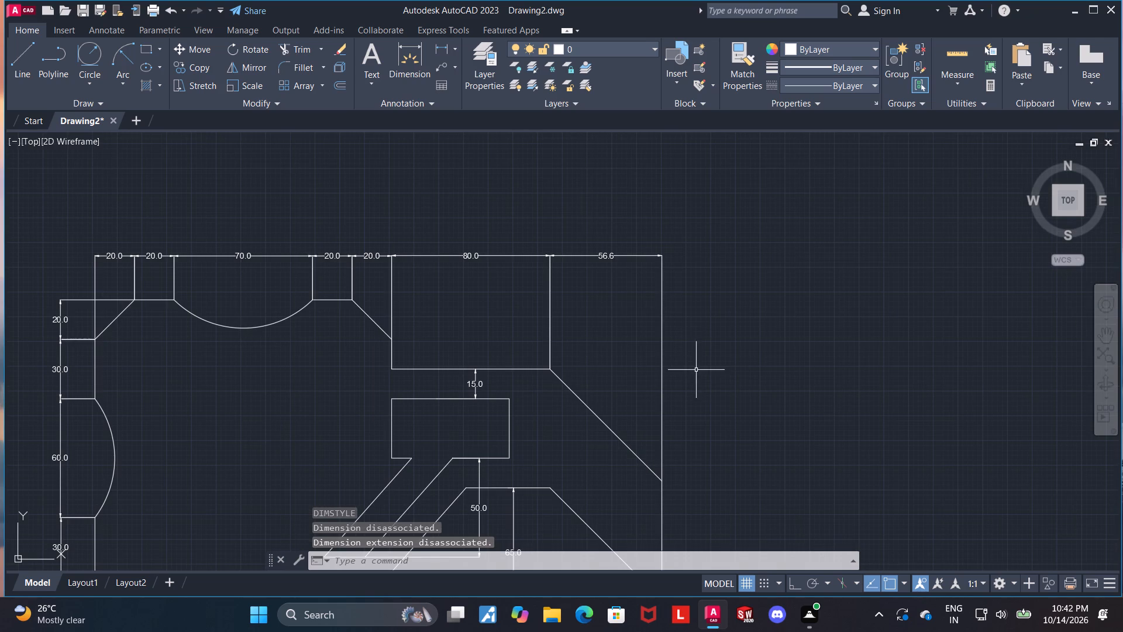
pyautogui.moveTo(697, 370); pyautogui.dragTo(696, 329, button='middle')
pyautogui.scroll(1, 697, 424)
pyautogui.moveTo(708, 469); pyautogui.dragTo(683, 349, button='middle')
pyautogui.scroll(-1, 683, 365)
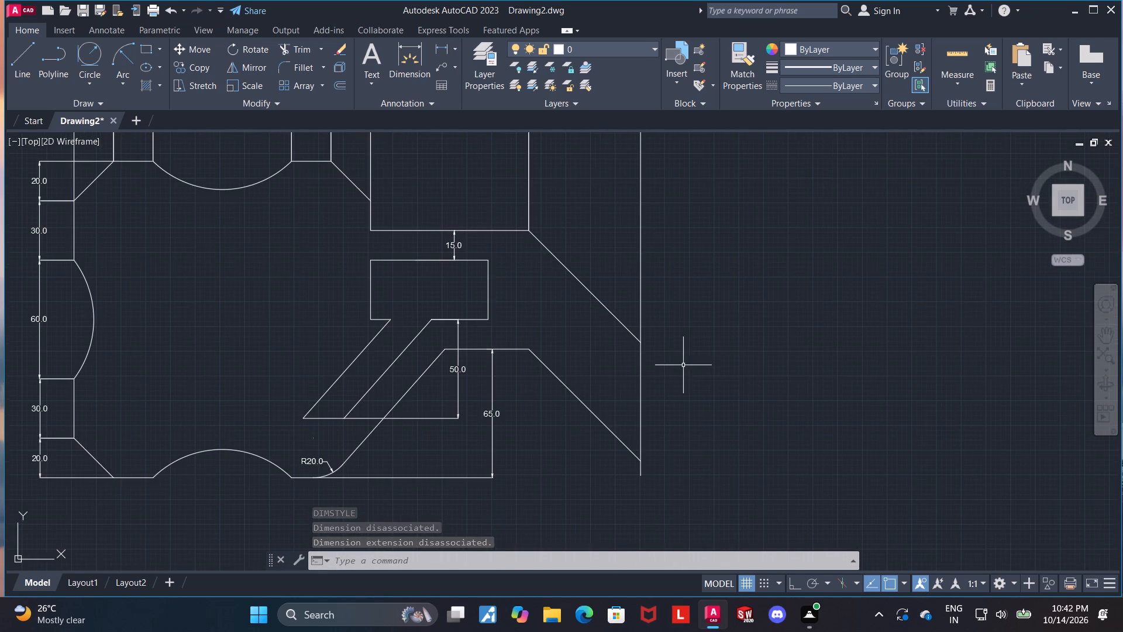
pyautogui.moveTo(688, 376); pyautogui.dragTo(690, 365, button='middle')
pyautogui.scroll(-1, 694, 366)
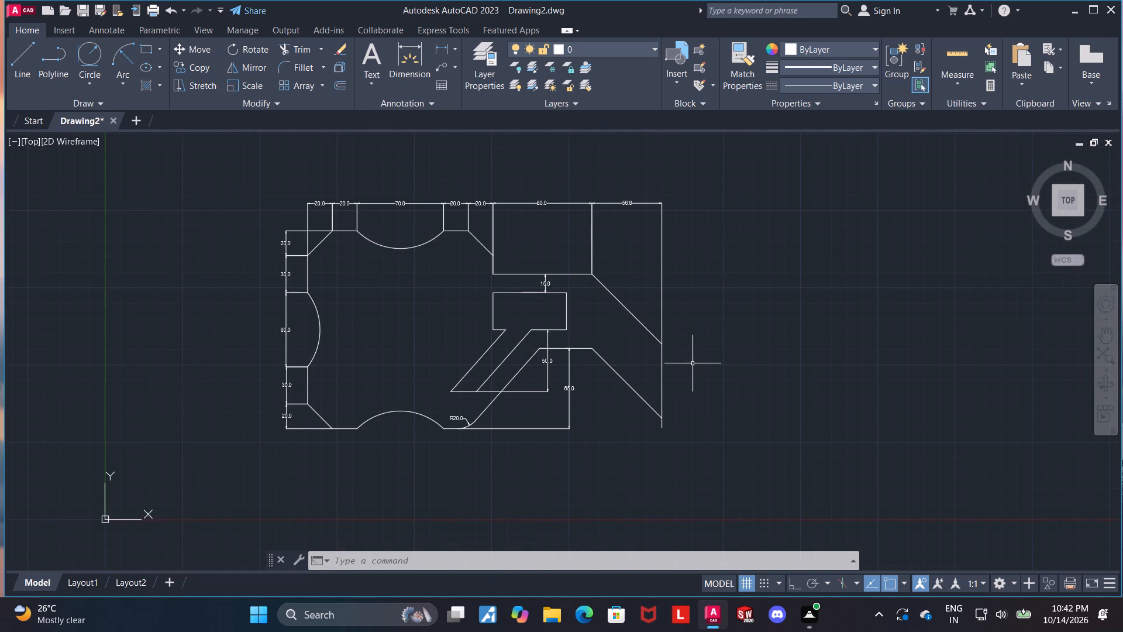
pyautogui.press('Escape')
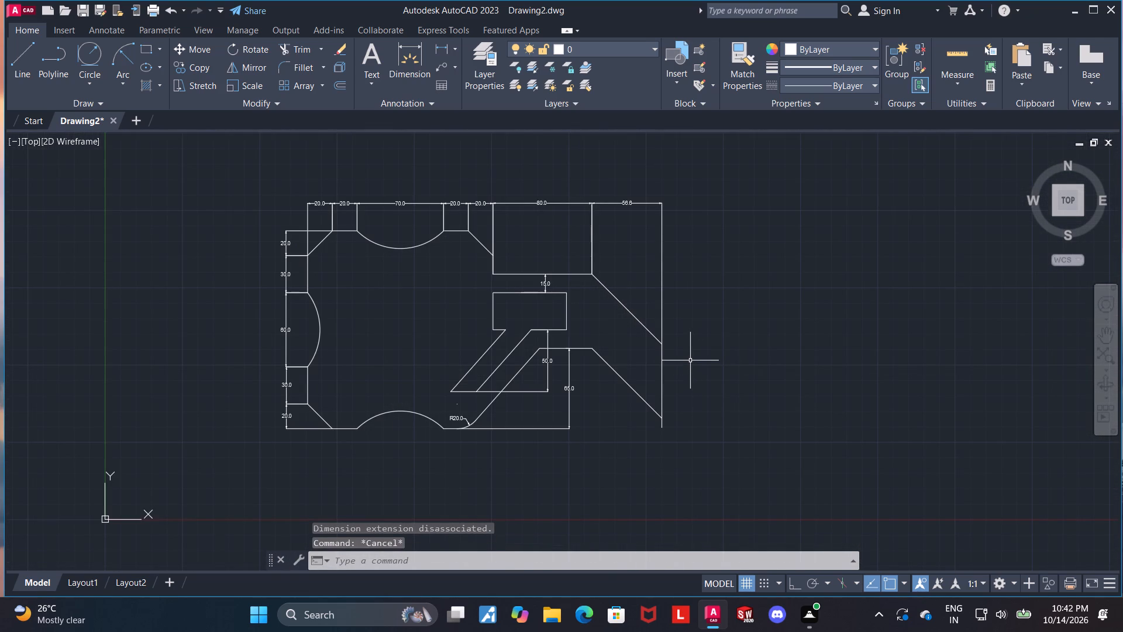
# Draw a line at an angle of 135 from the upper diagonal's lower end across the lower diagonal.
pyautogui.click(11, 54)
pyautogui.scroll(1, 762, 414)
pyautogui.scroll(2, 605, 303)
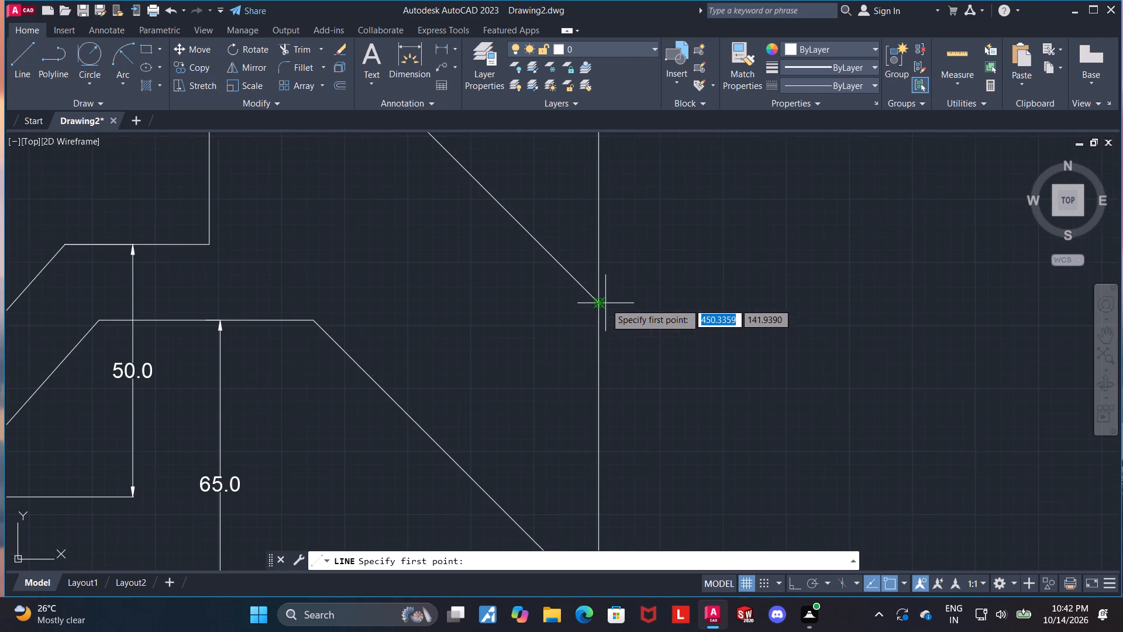
pyautogui.scroll(4, 626, 333)
pyautogui.scroll(-4, 526, 245)
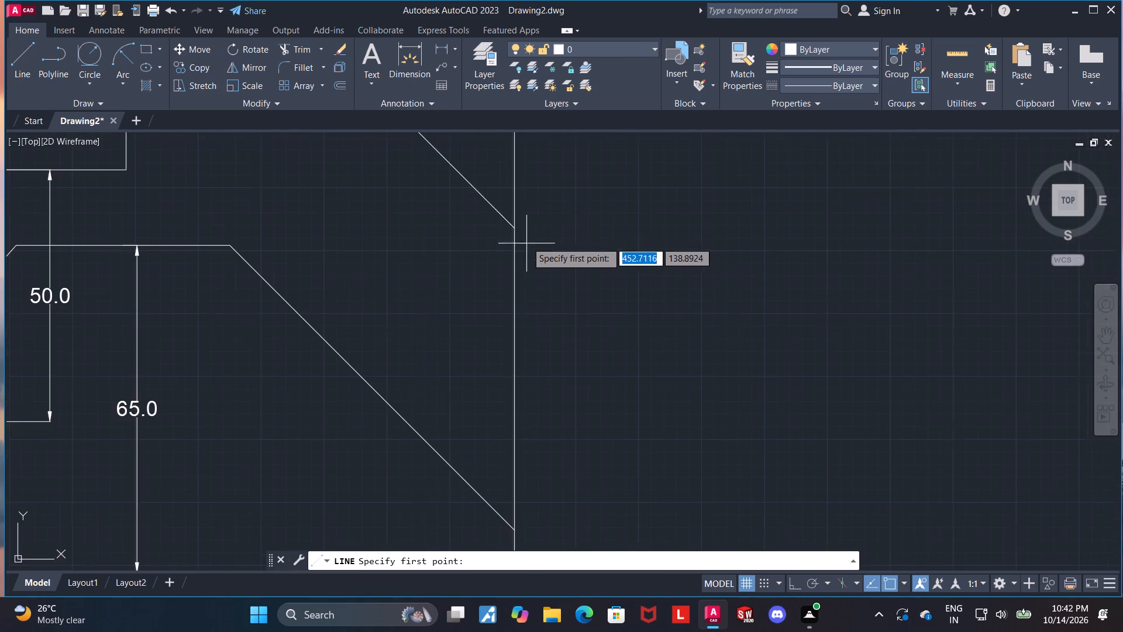
pyautogui.scroll(2, 516, 218)
pyautogui.click(511, 241)
pyautogui.scroll(-4, 507, 263)
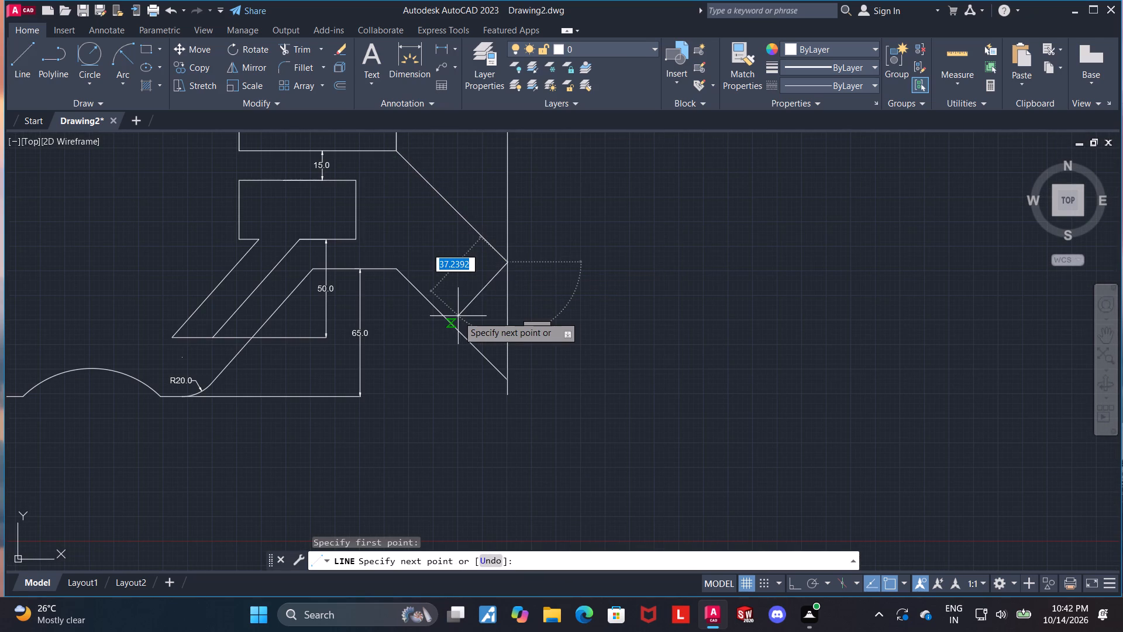
pyautogui.press('Tab')
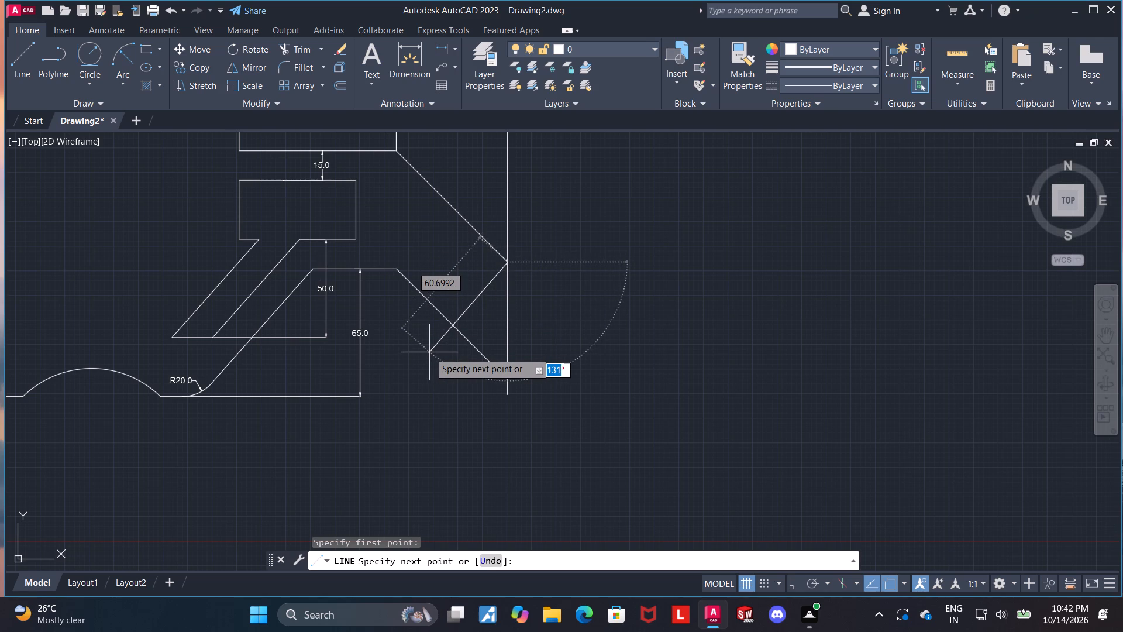
pyautogui.write('13')
pyautogui.press('5')
pyautogui.press('Return')
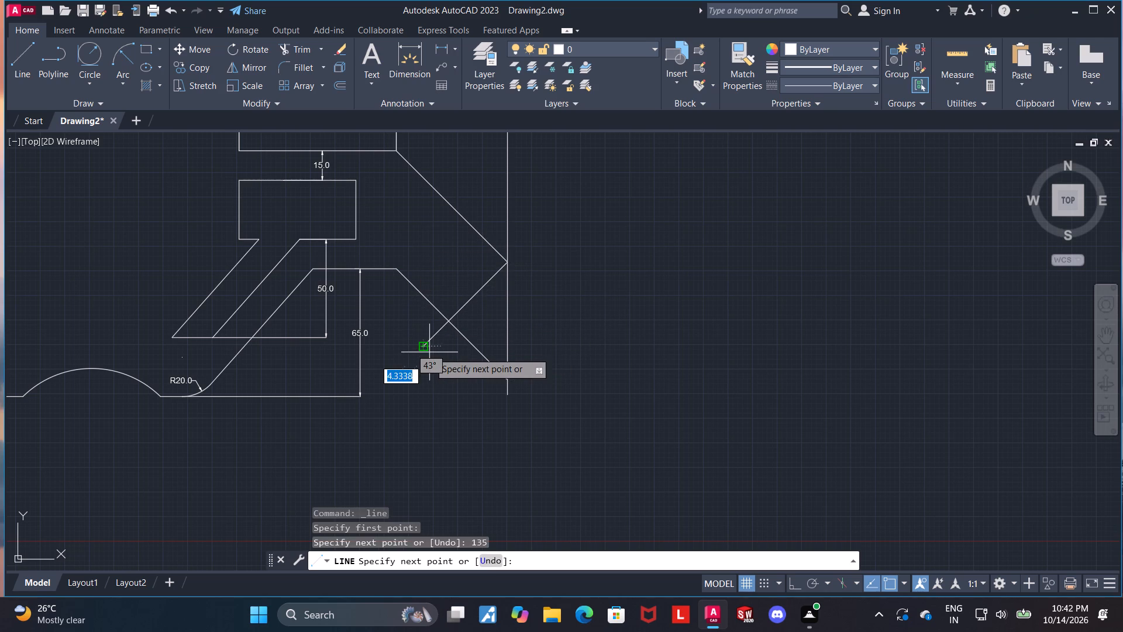
pyautogui.press('Escape')
pyautogui.press('Escape')
# Trim the new line's overshoot and the rest of the lower diagonal beyond it, squaring the arm's end.
pyautogui.click(287, 42)
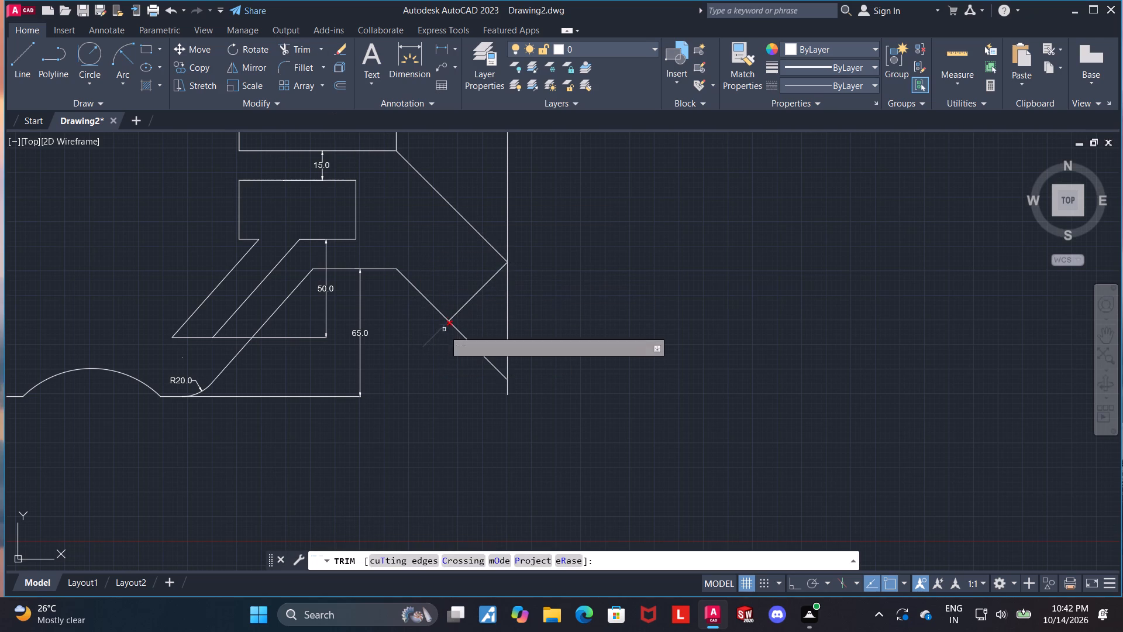
pyautogui.click(442, 332)
pyautogui.click(438, 328)
pyautogui.click(460, 334)
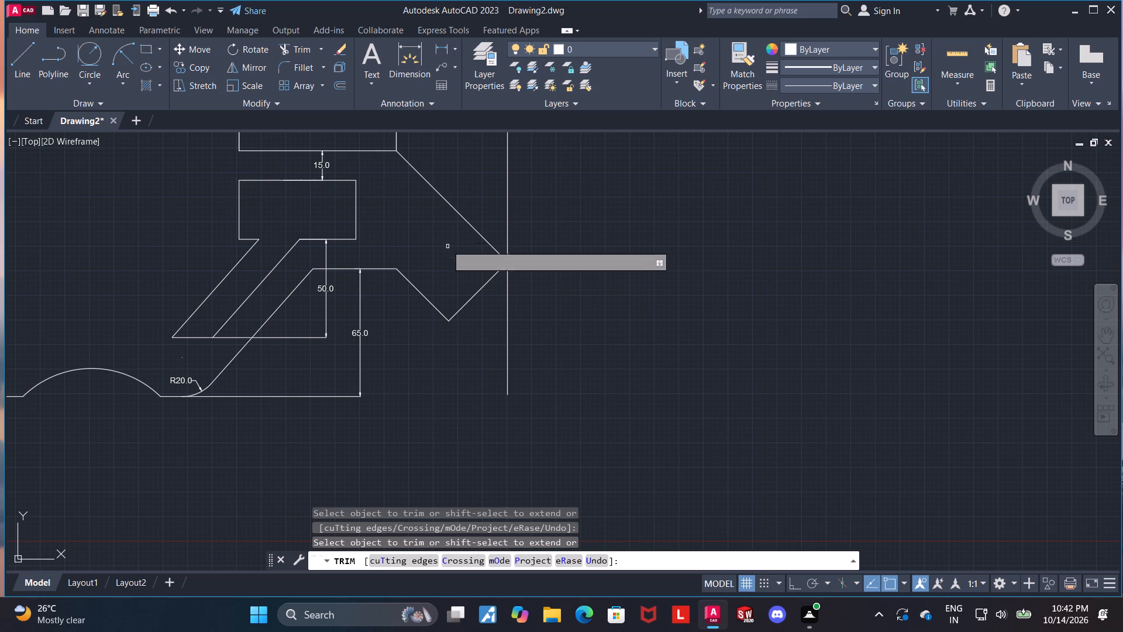
pyautogui.scroll(1, 439, 228)
pyautogui.press('Escape')
# Add an aligned dimension to the line closing the diagonal arm, placed outside the arm's end.
pyautogui.click(423, 48)
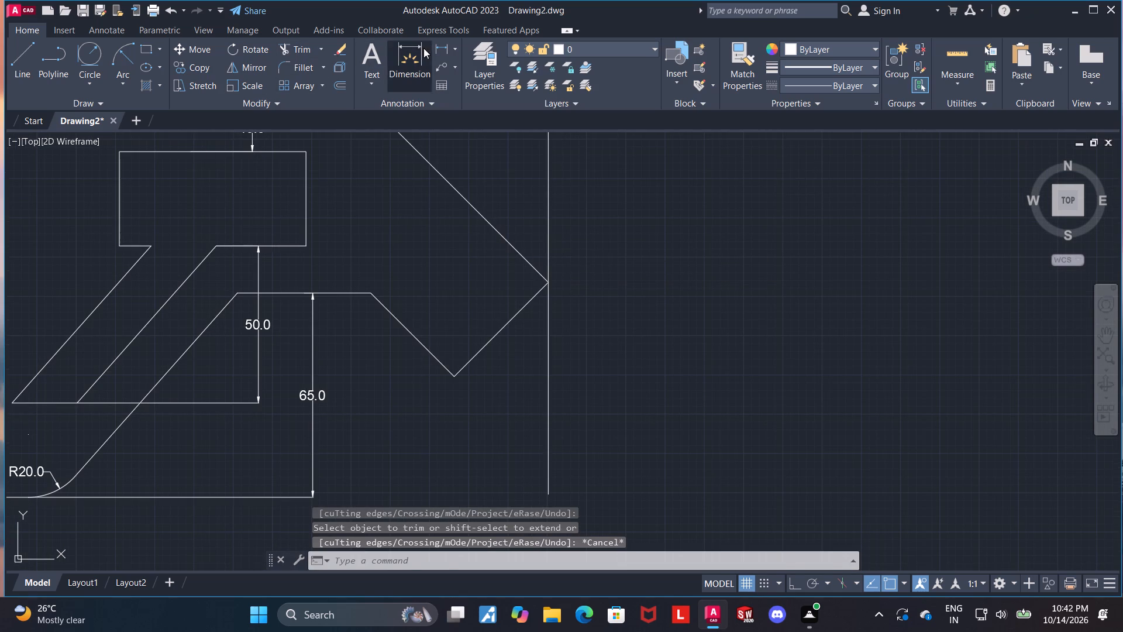
pyautogui.click(472, 361)
pyautogui.click(584, 442)
pyautogui.press('Escape')
pyautogui.press('Escape')
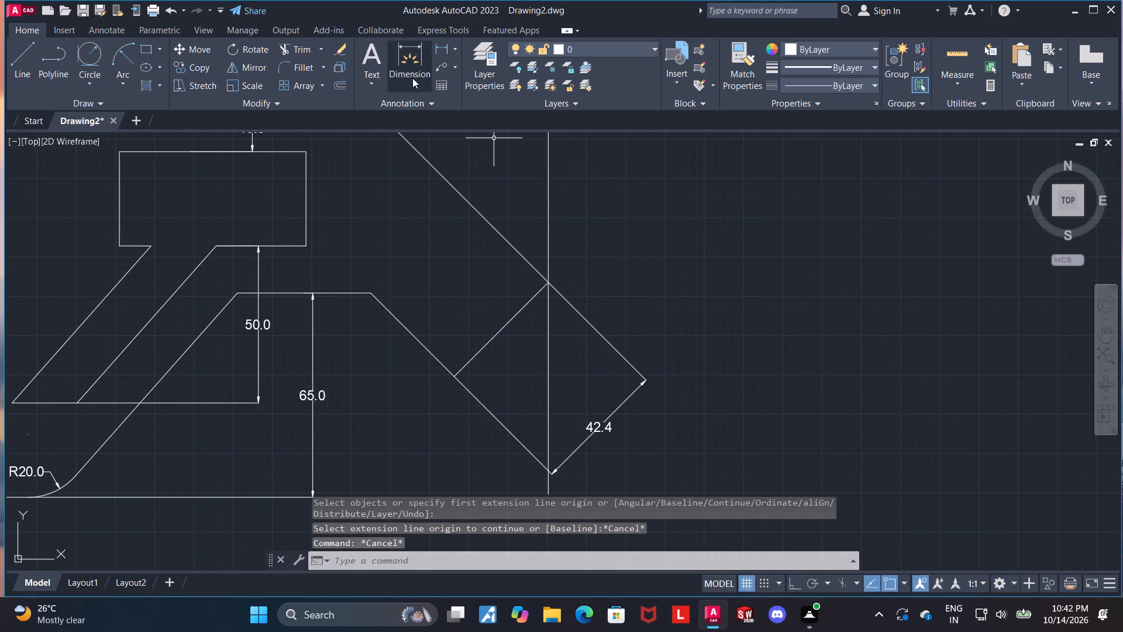
# Remove the leftover vertical line below the arm's outer corner with Trim.
pyautogui.click(294, 50)
pyautogui.click(546, 386)
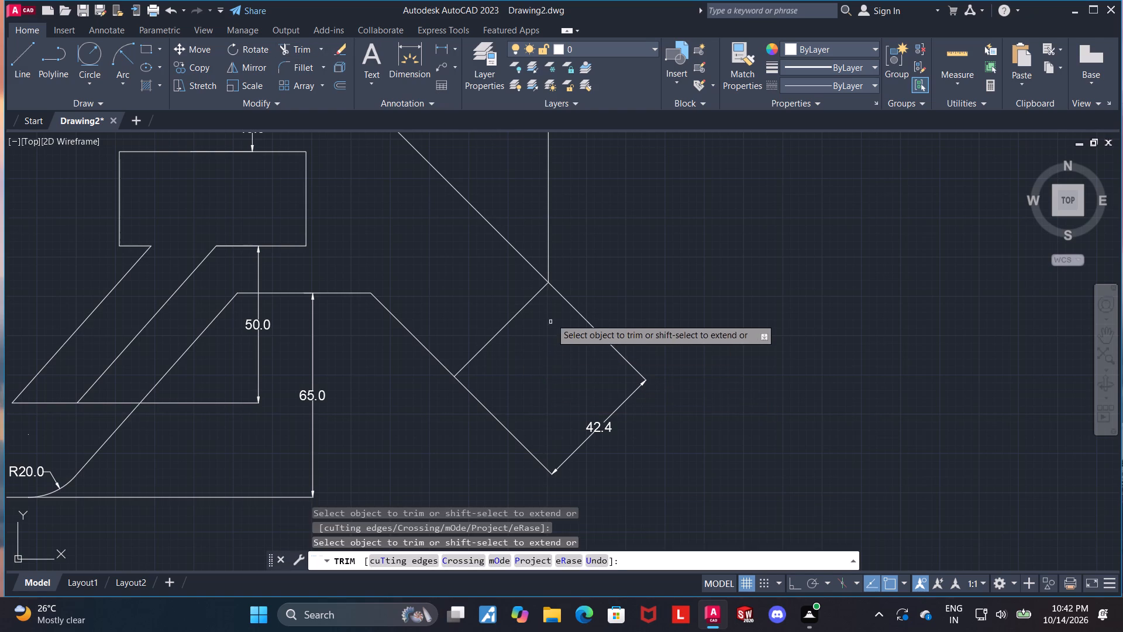
pyautogui.scroll(-3, 574, 296)
pyautogui.scroll(2, 570, 232)
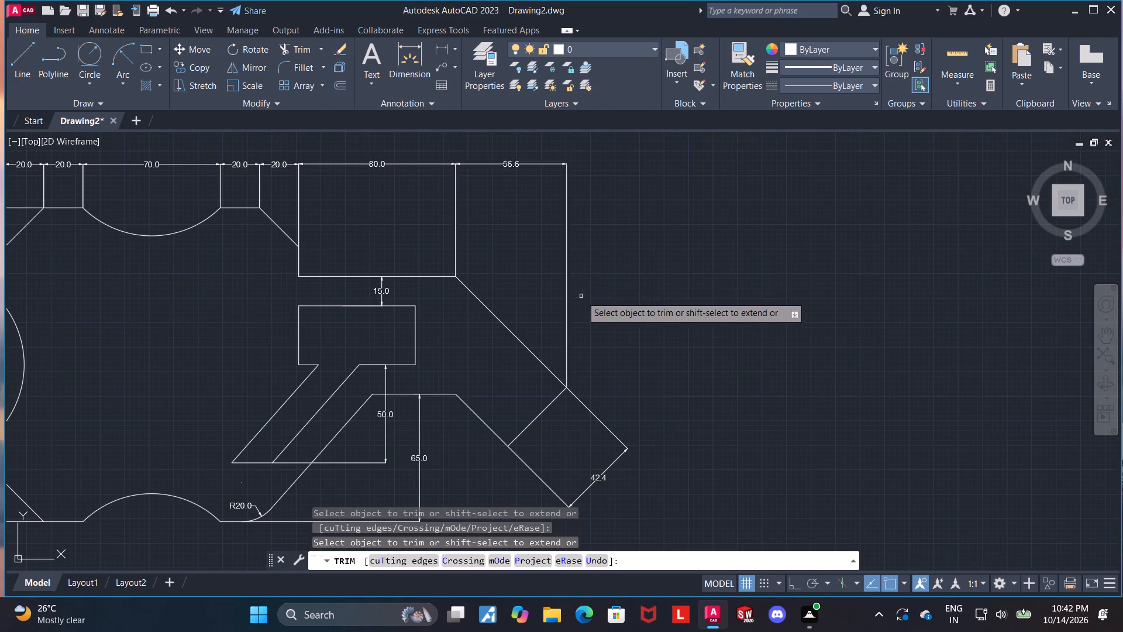
pyautogui.scroll(-3, 581, 298)
pyautogui.press('Escape')
pyautogui.scroll(2, 564, 344)
pyautogui.press('Escape')
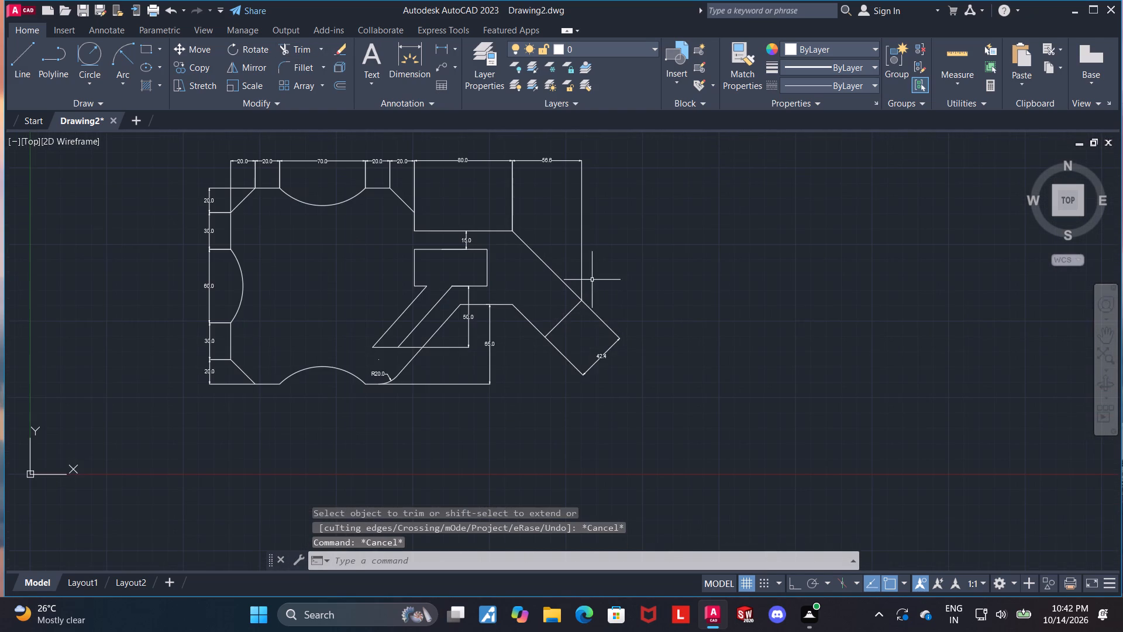
# Fillet the corner between the extension's upper horizontal edge and the upper diagonal with radius 20.
pyautogui.scroll(1, 550, 294)
pyautogui.scroll(1, 490, 303)
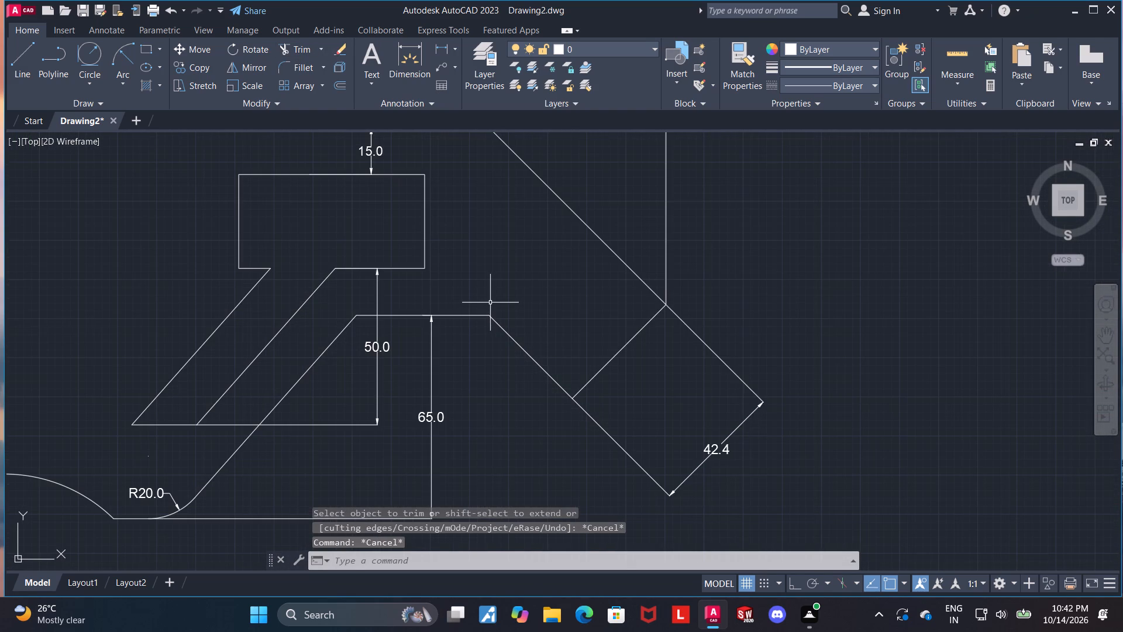
pyautogui.scroll(-1, 495, 295)
pyautogui.press('f')
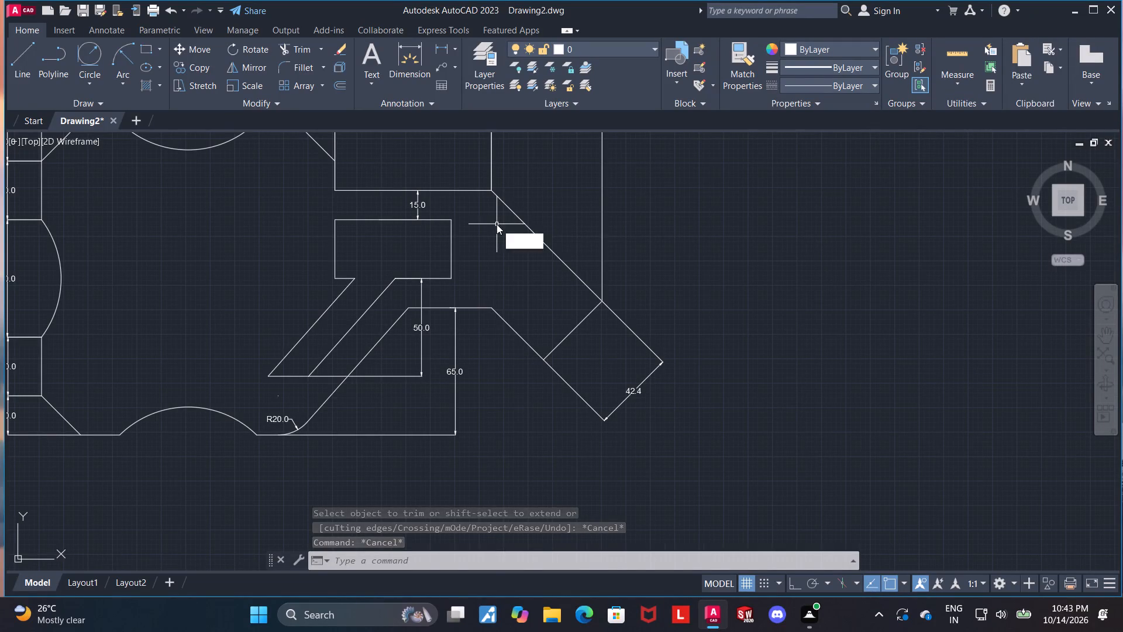
pyautogui.press('Return')
pyautogui.press('r')
pyautogui.press('Return')
pyautogui.write('20')
pyautogui.press('Return')
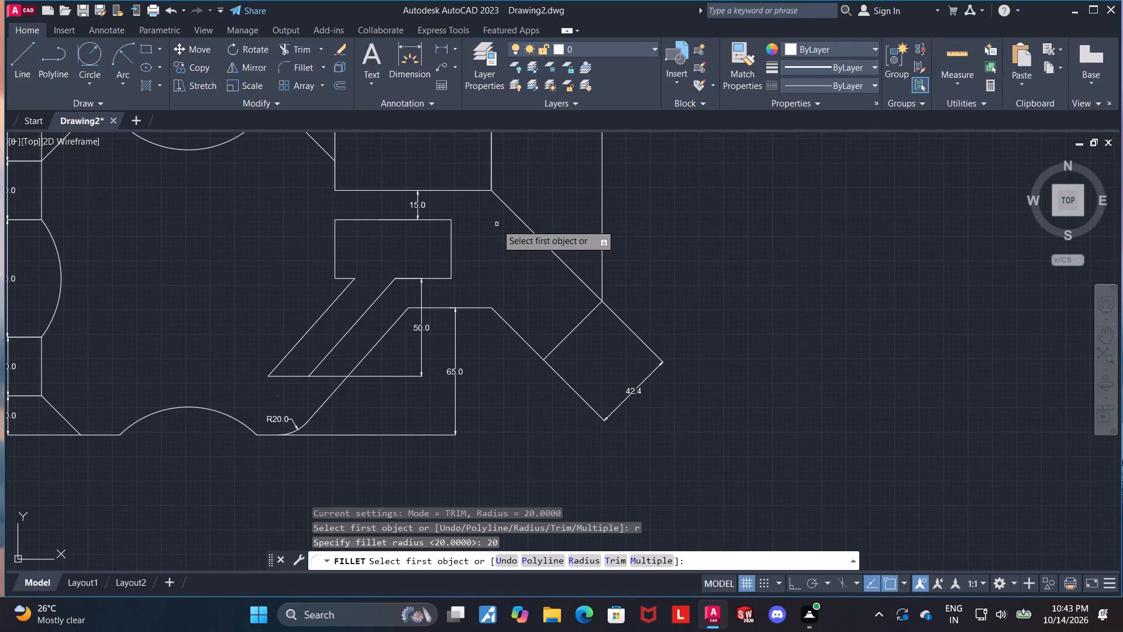
pyautogui.click(483, 191)
pyautogui.click(502, 200)
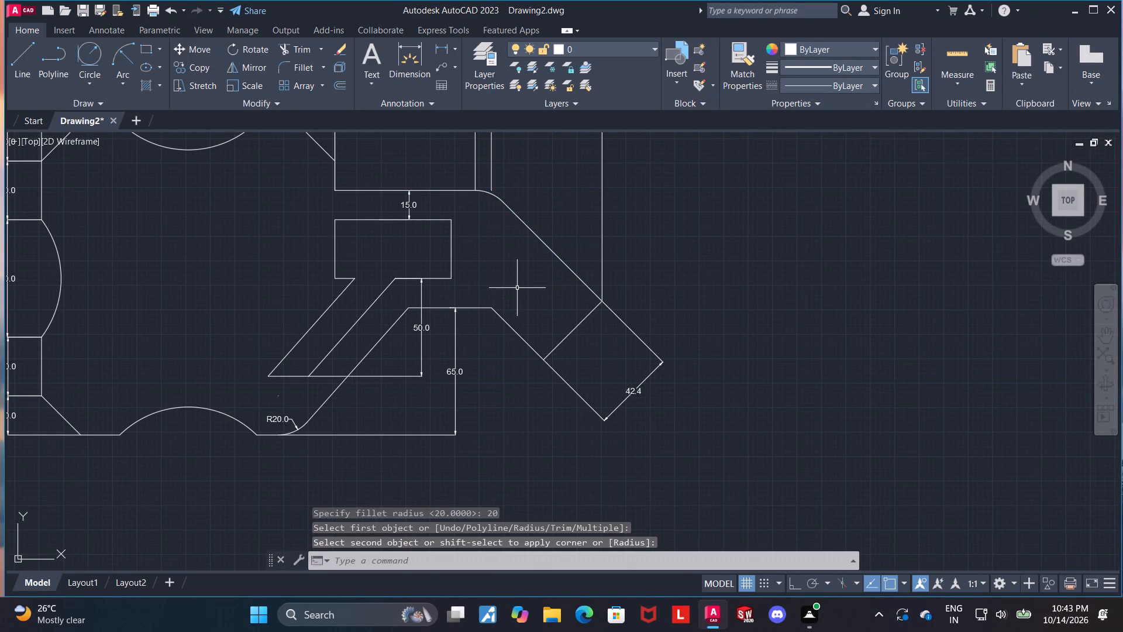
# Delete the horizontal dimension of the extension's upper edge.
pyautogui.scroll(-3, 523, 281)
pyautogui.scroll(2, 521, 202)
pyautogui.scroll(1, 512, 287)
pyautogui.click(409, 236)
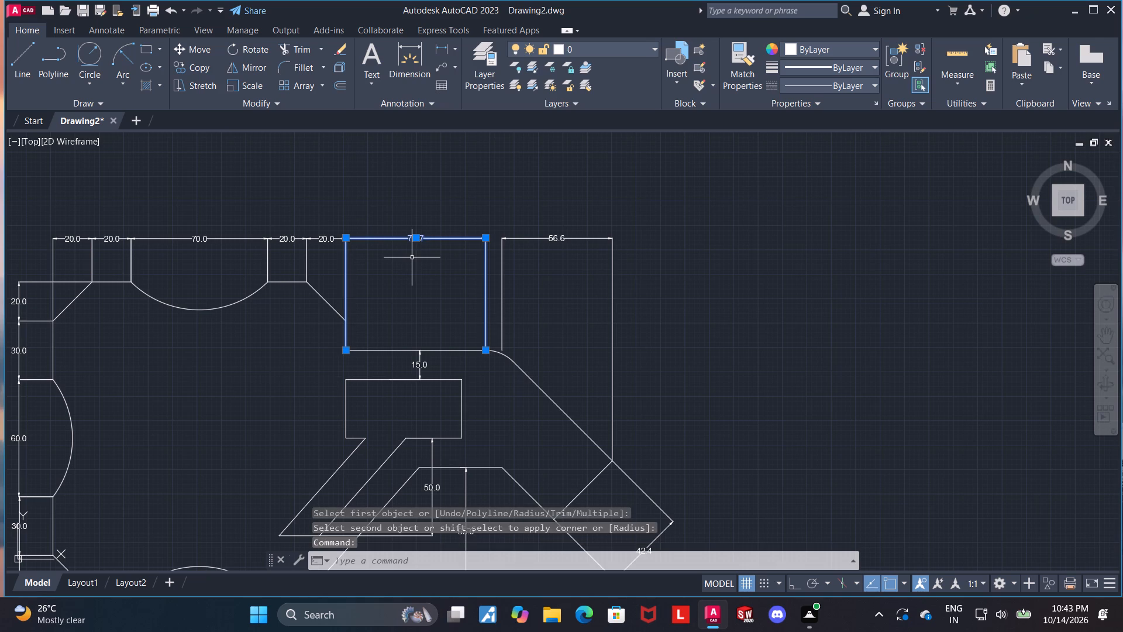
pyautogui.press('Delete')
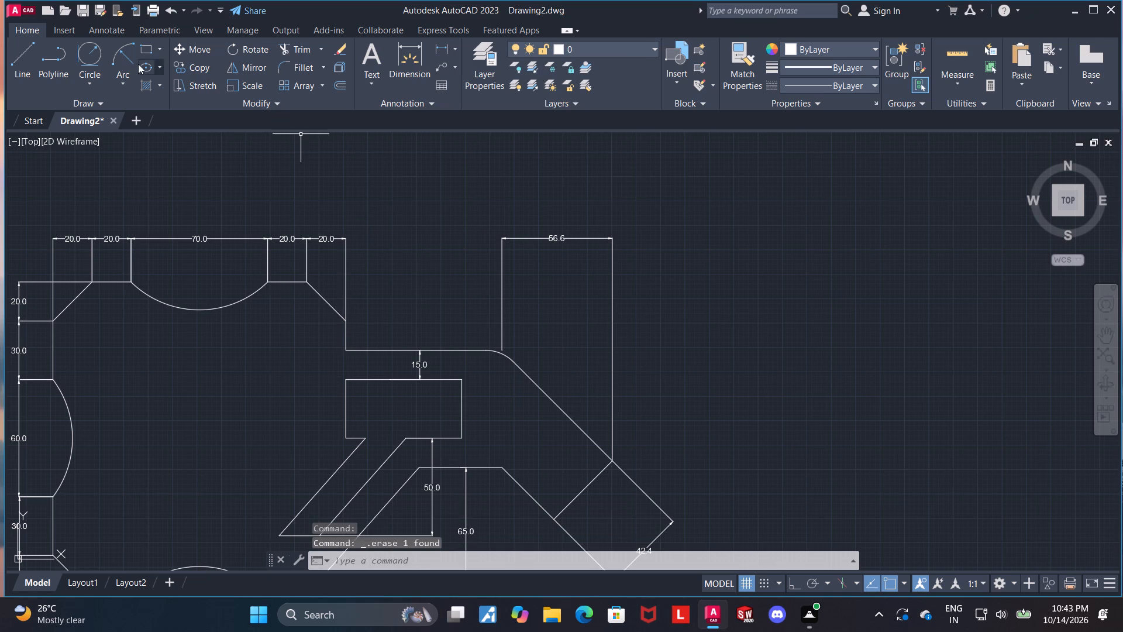
# Add a horizontal dimension from the extension's upper-edge start to its unfilleted corner, in line with the top dimension row.
pyautogui.click(405, 62)
pyautogui.click(346, 351)
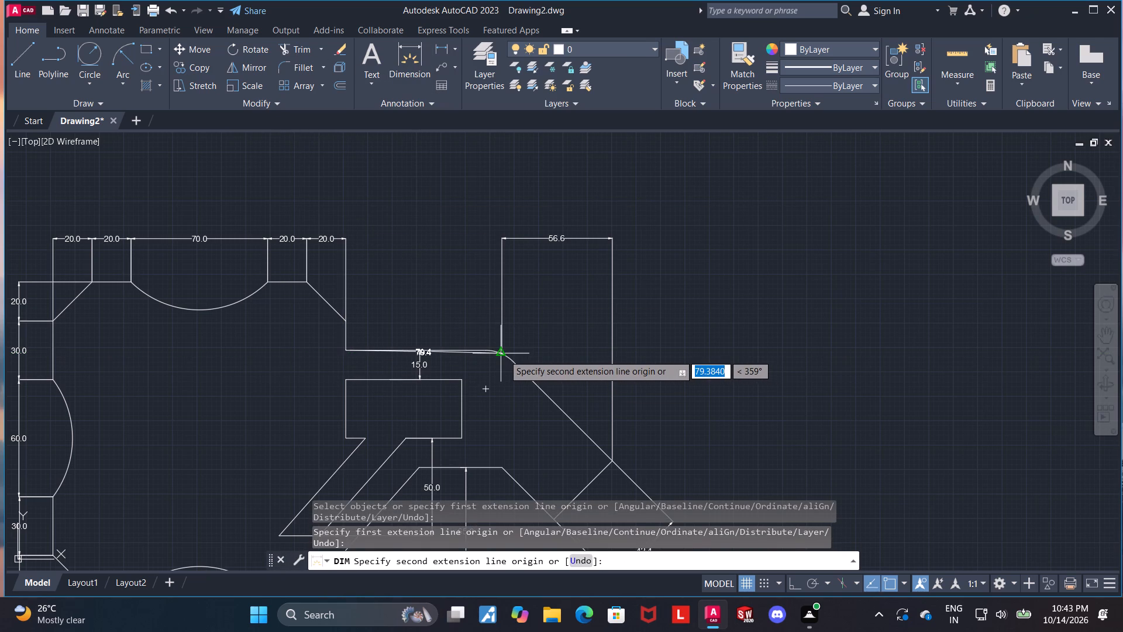
pyautogui.scroll(3, 504, 355)
pyautogui.scroll(-2, 487, 353)
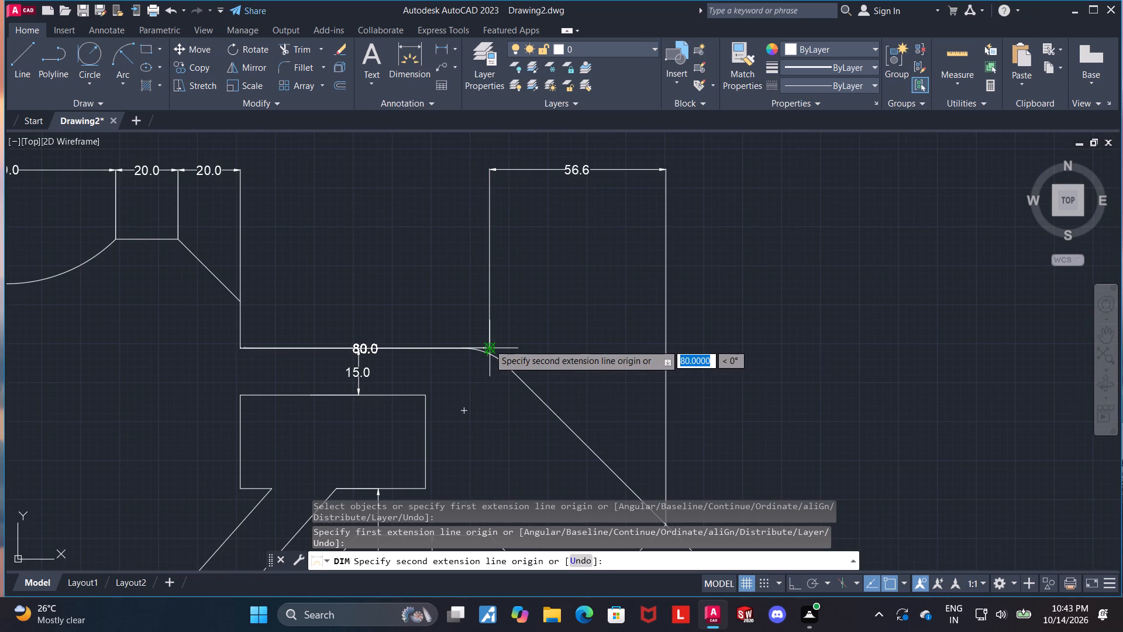
pyautogui.click(489, 344)
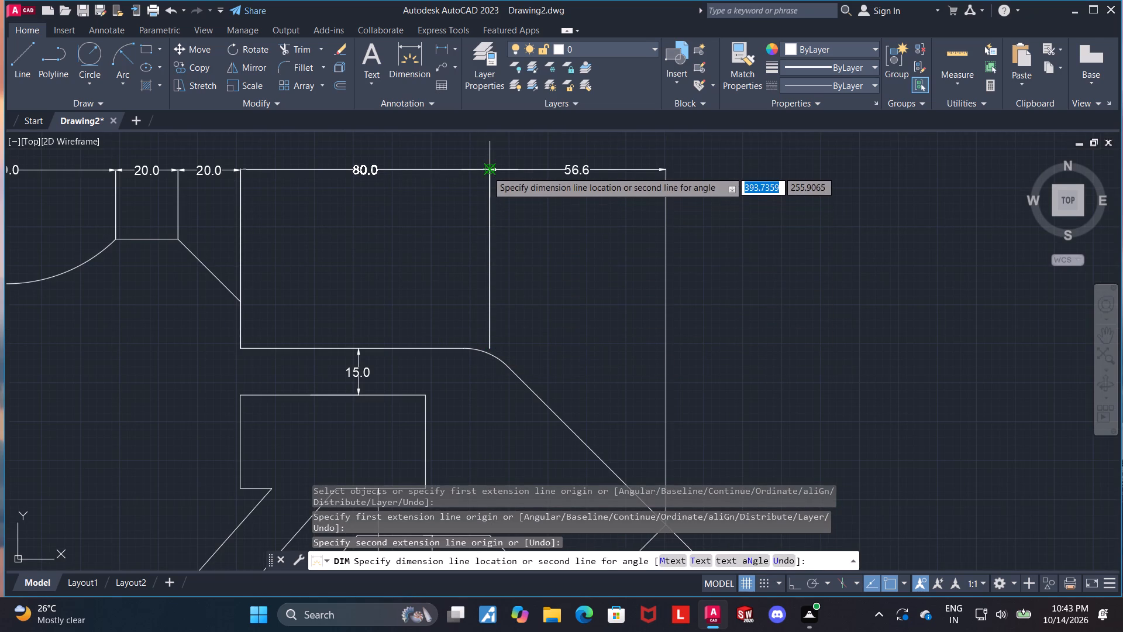
pyautogui.click(487, 171)
pyautogui.press('Escape')
pyautogui.scroll(-2, 502, 227)
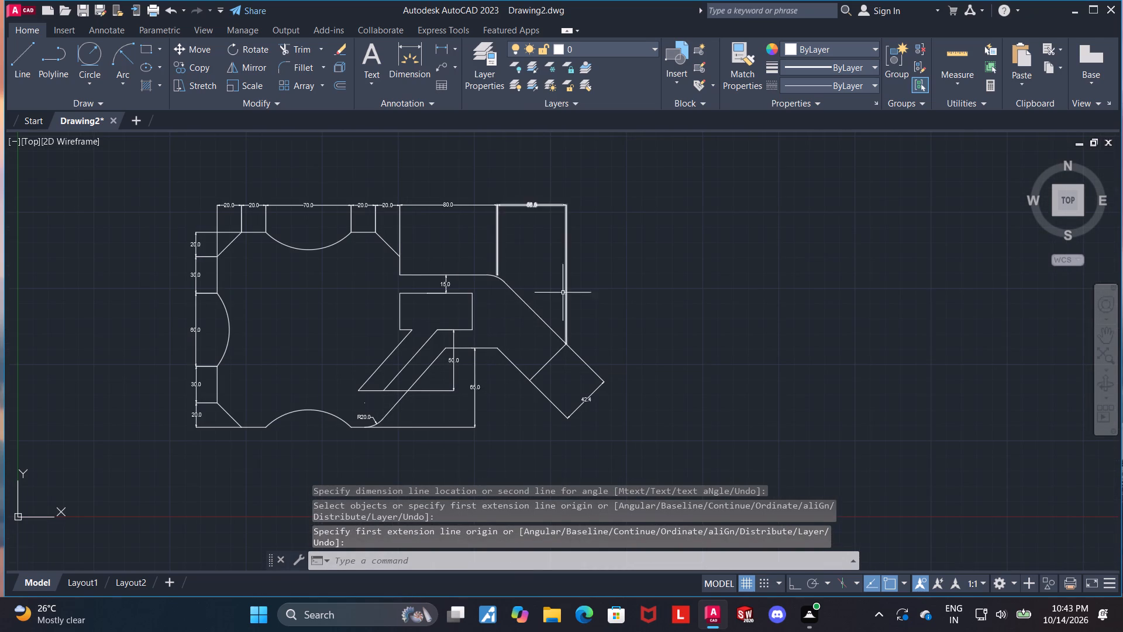
# Add a radius dimension to the fillet arc between the extension's upper edge and diagonal, placed outside the profile.
pyautogui.scroll(2, 558, 277)
pyautogui.click(418, 60)
pyautogui.scroll(3, 401, 184)
pyautogui.scroll(-3, 400, 339)
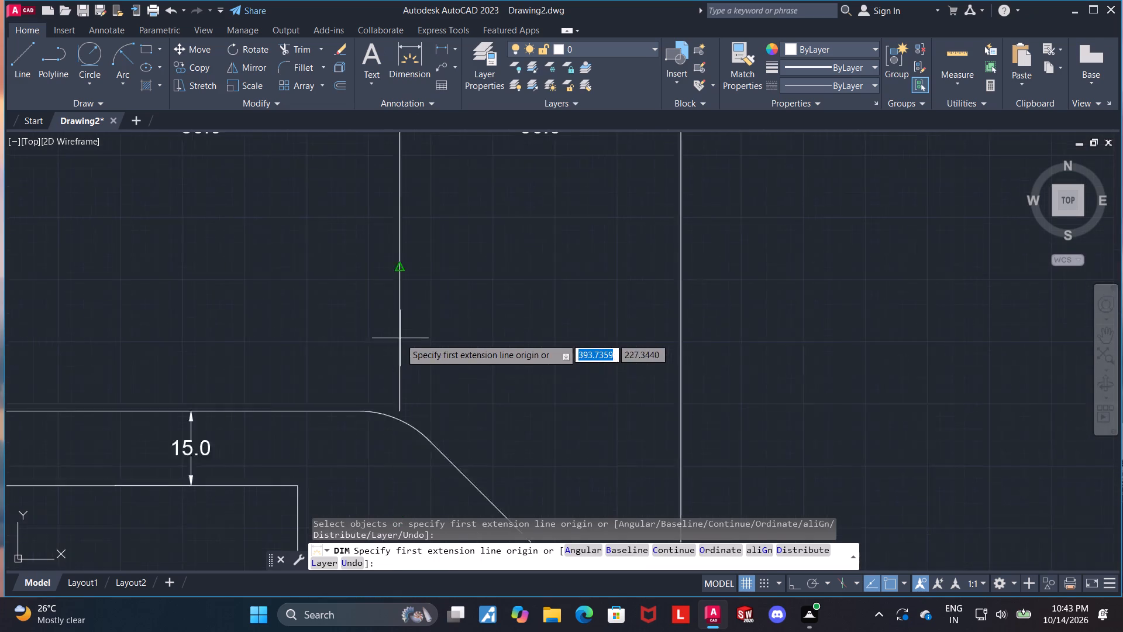
pyautogui.scroll(1, 396, 426)
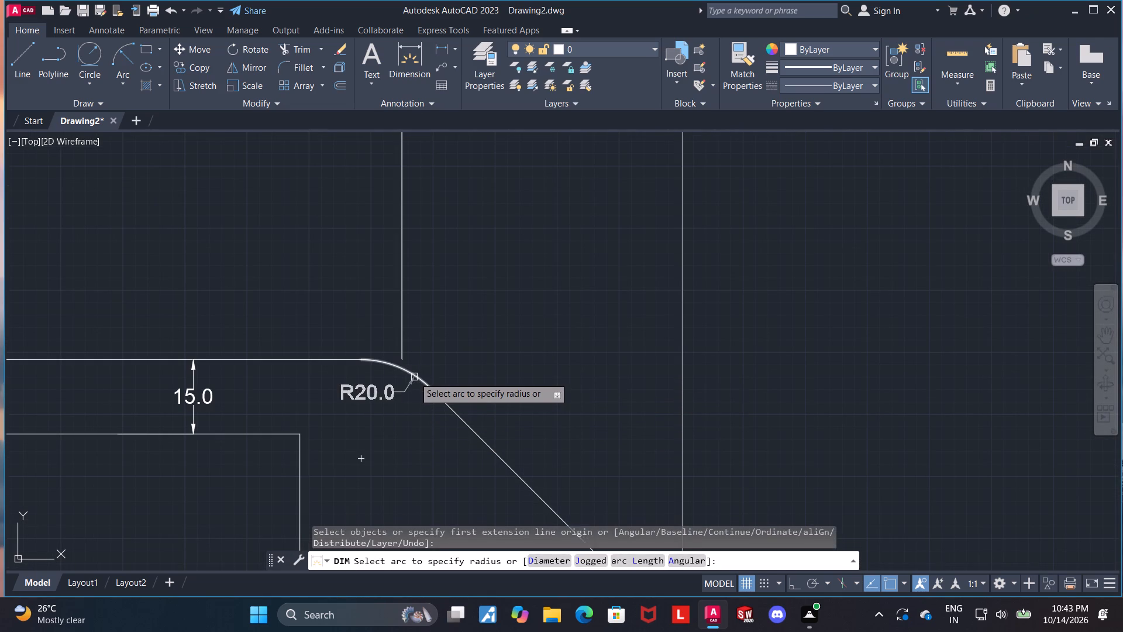
pyautogui.click(414, 376)
pyautogui.click(465, 324)
pyautogui.press('Escape')
pyautogui.scroll(-1, 465, 322)
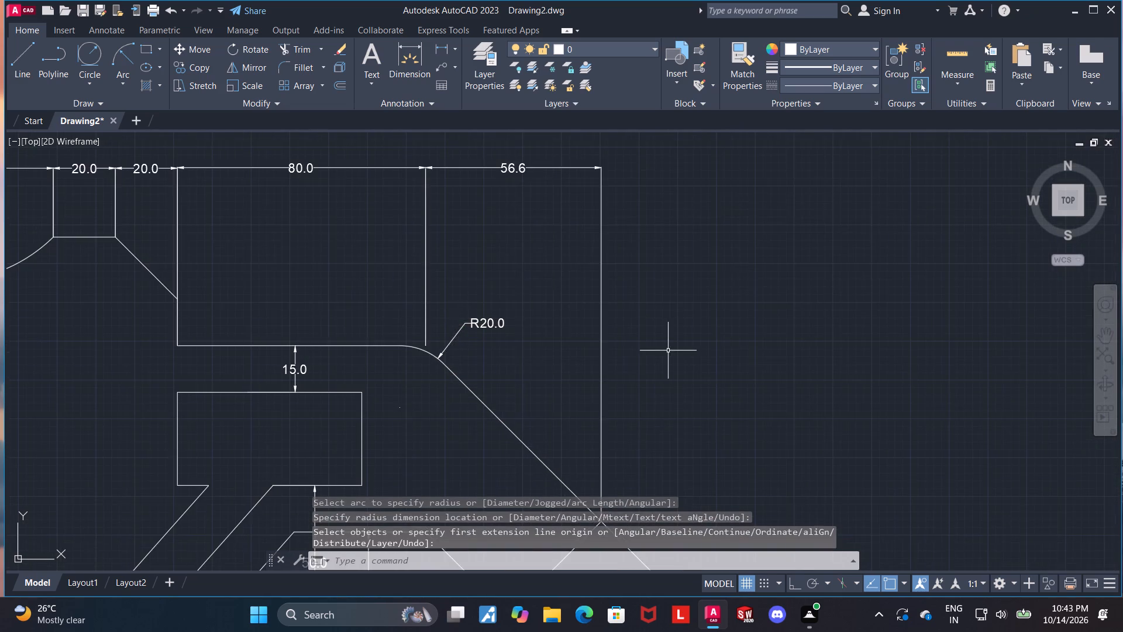
# Add a vertical dimension between the slot's lower edge and the extension's lower horizontal edge.
pyautogui.moveTo(671, 351); pyautogui.dragTo(705, 288, button='middle')
pyautogui.scroll(-2, 664, 341)
pyautogui.moveTo(749, 384); pyautogui.dragTo(762, 316, button='middle')
pyautogui.scroll(1, 631, 374)
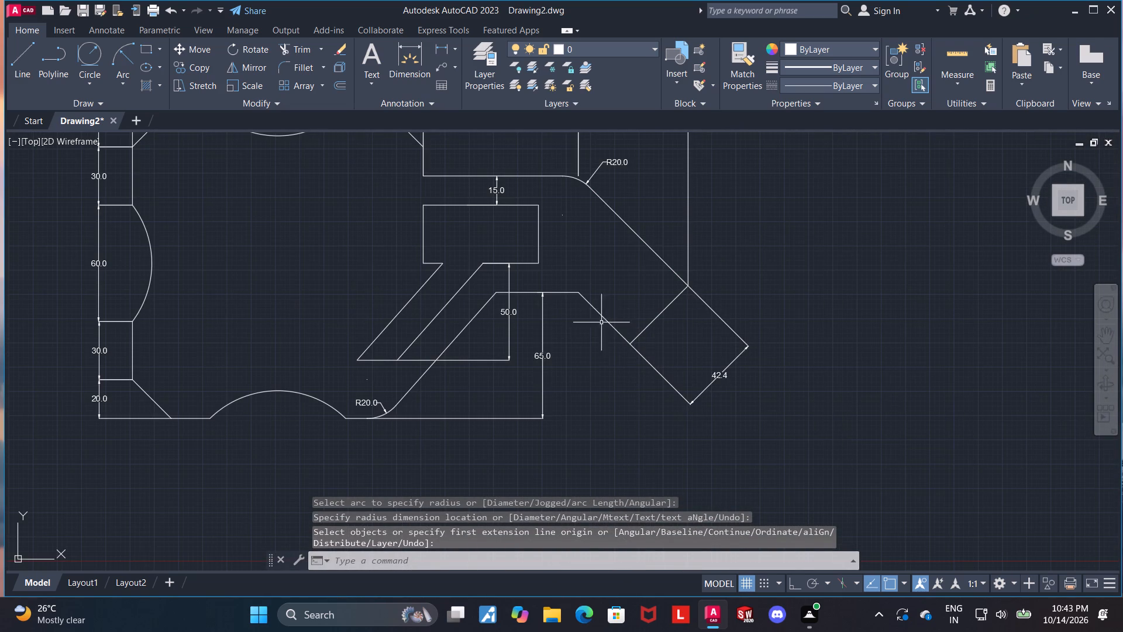
pyautogui.scroll(1, 601, 308)
pyautogui.press('Escape')
pyautogui.scroll(-1, 580, 259)
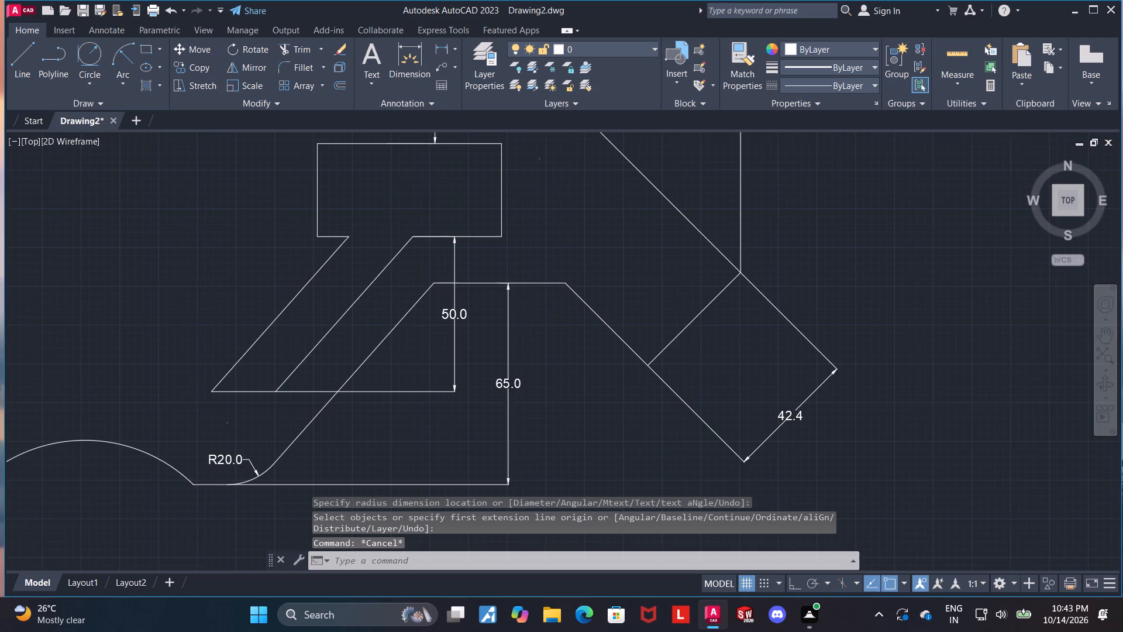
pyautogui.moveTo(567, 290); pyautogui.dragTo(552, 321, button='middle')
pyautogui.scroll(2, 541, 281)
pyautogui.click(411, 57)
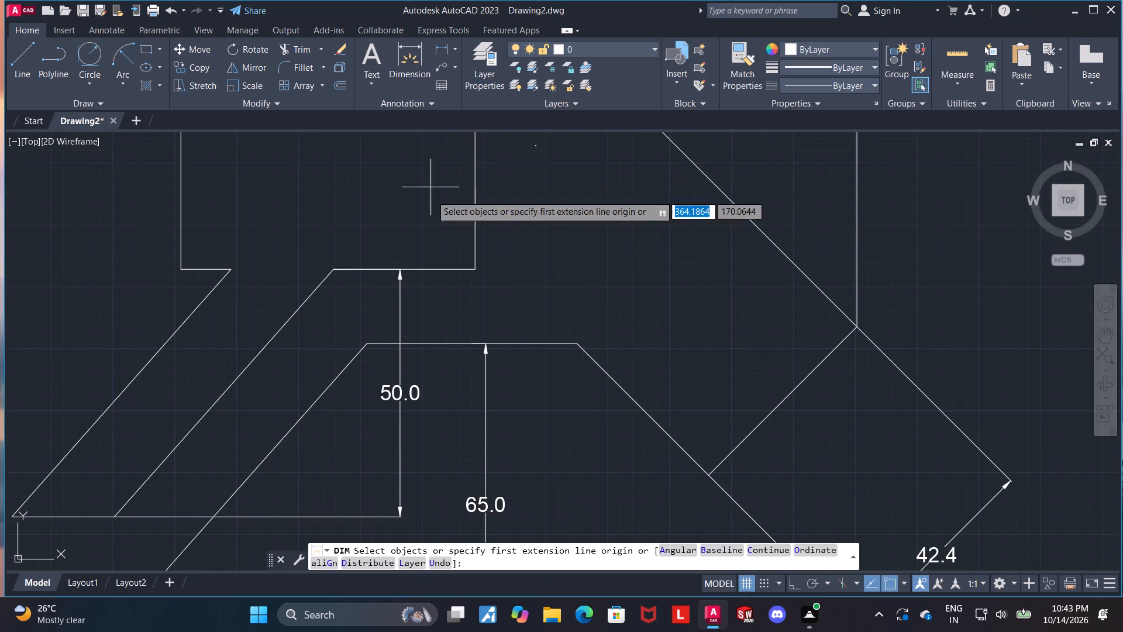
pyautogui.click(436, 271)
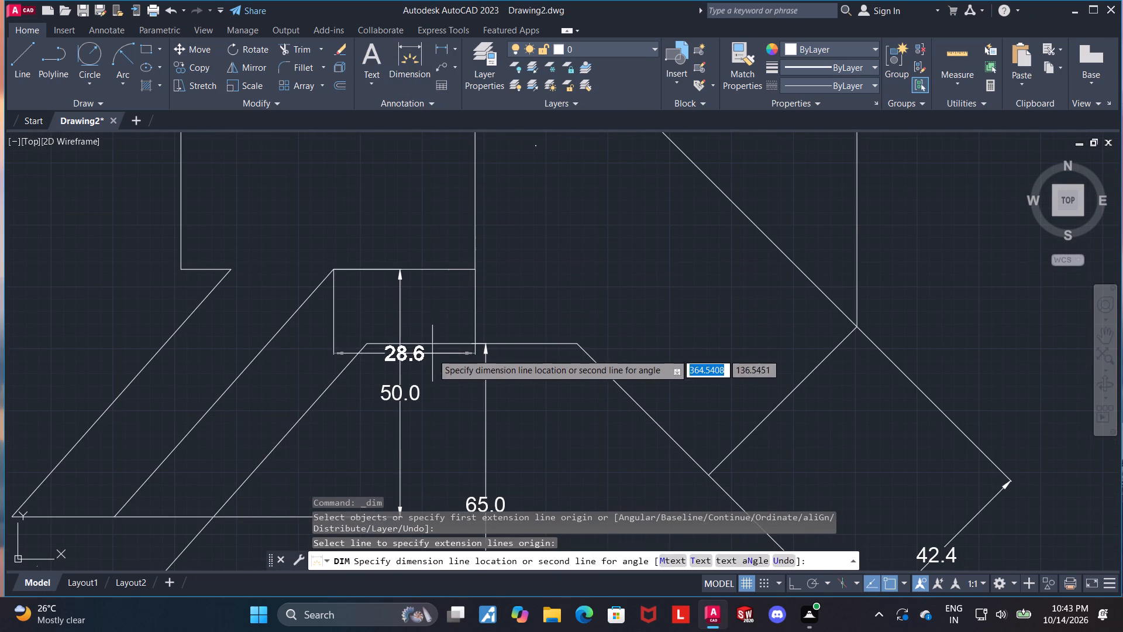
pyautogui.click(432, 344)
pyautogui.click(509, 312)
pyautogui.press('Escape')
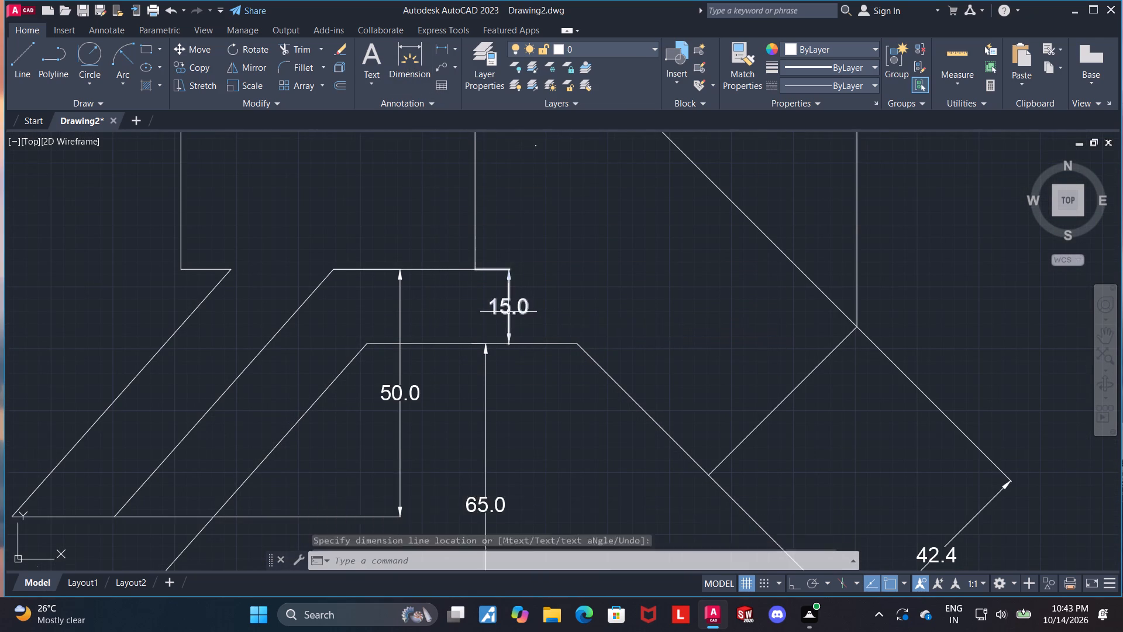
# Check the horizontal gap between the upper ends of the slot's two slanted lines with a temporary dimension.
pyautogui.scroll(-1, 505, 312)
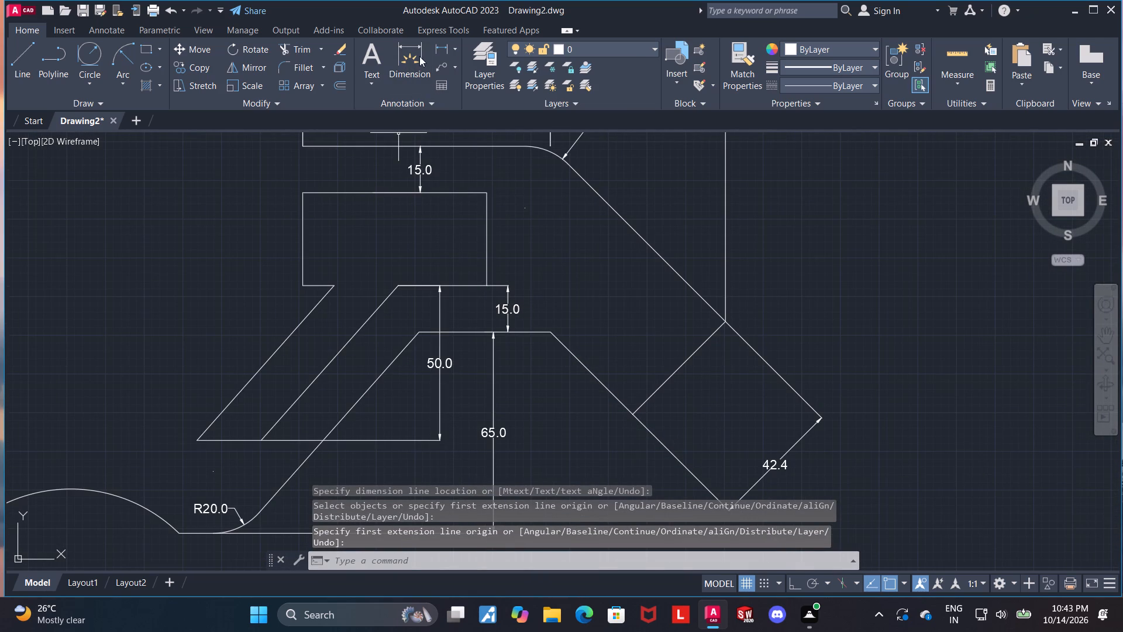
pyautogui.click(419, 56)
pyautogui.click(336, 287)
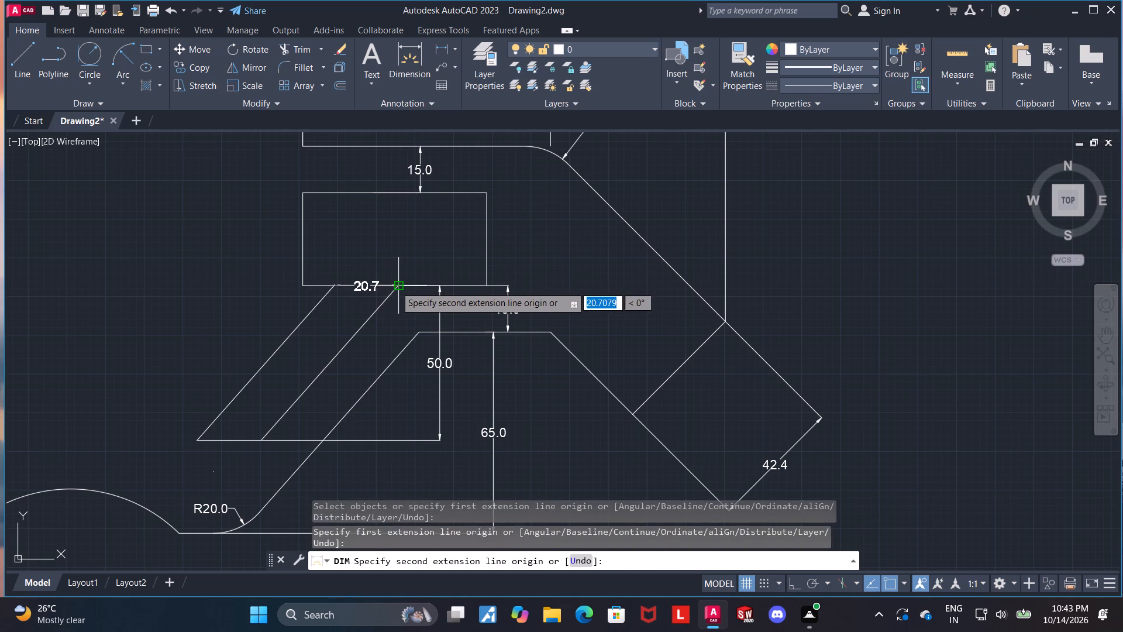
pyautogui.click(395, 286)
pyautogui.press('Escape')
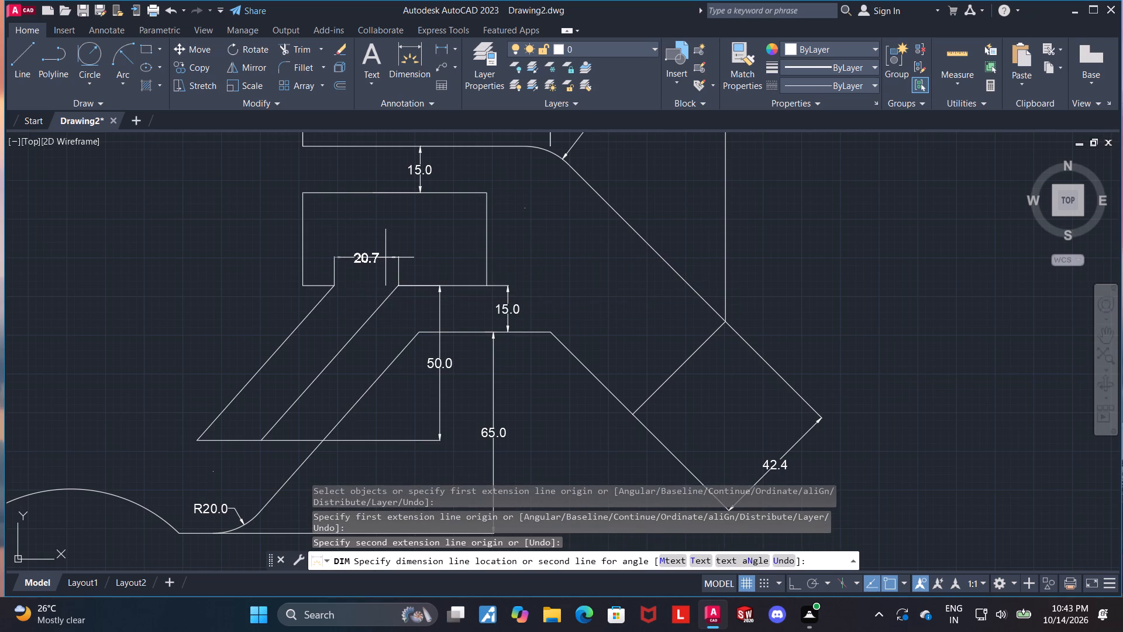
# Check the perpendicular distance between the slot's two parallel slanted lines with a temporary dimension.
pyautogui.scroll(1, 382, 283)
pyautogui.scroll(-2, 382, 283)
pyautogui.scroll(1, 366, 351)
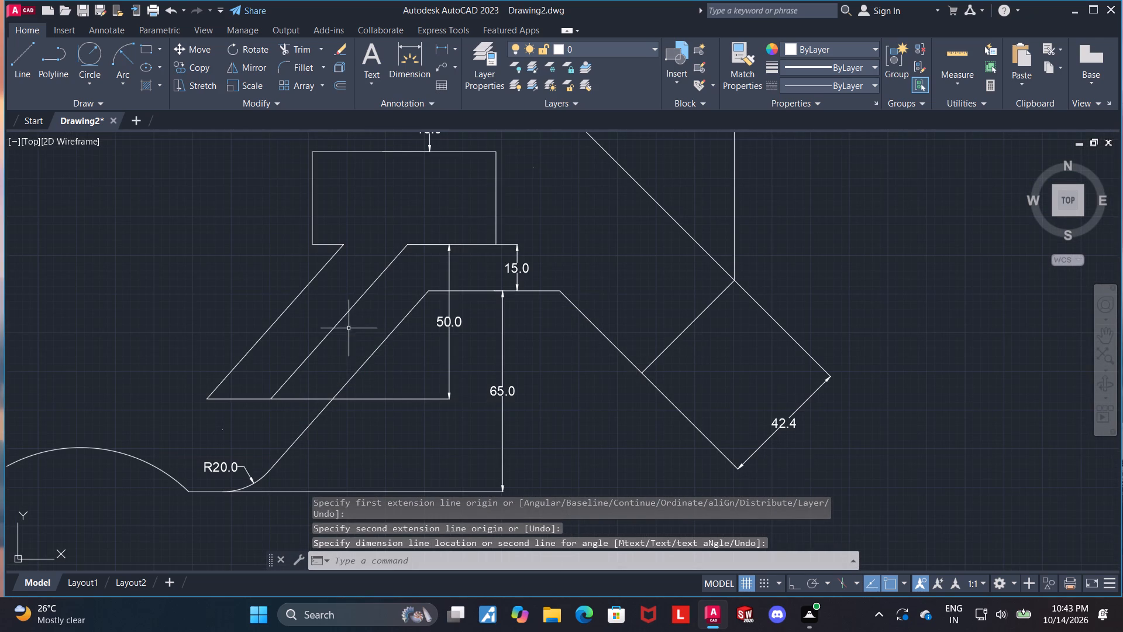
pyautogui.click(298, 293)
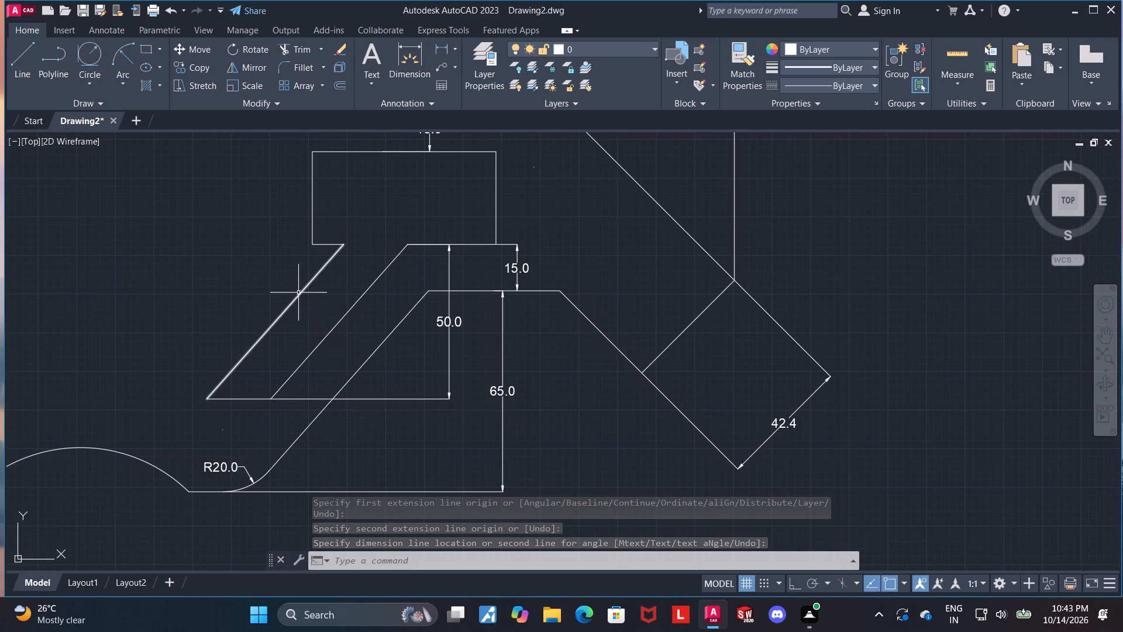
pyautogui.press('Escape')
pyautogui.scroll(-2, 301, 399)
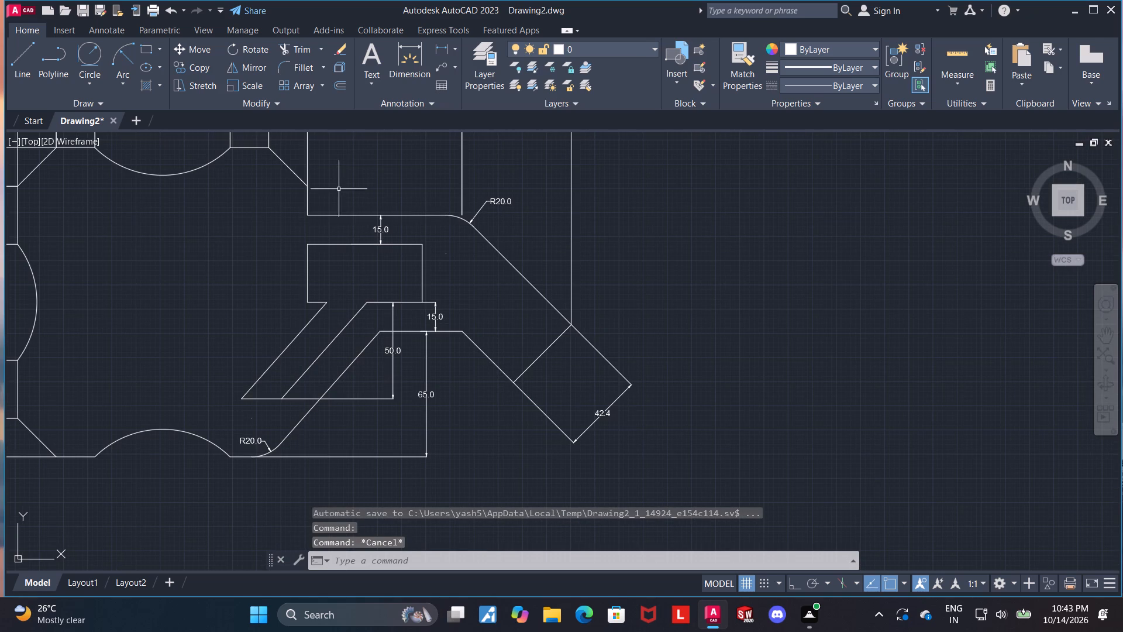
pyautogui.click(404, 63)
pyautogui.scroll(2, 328, 321)
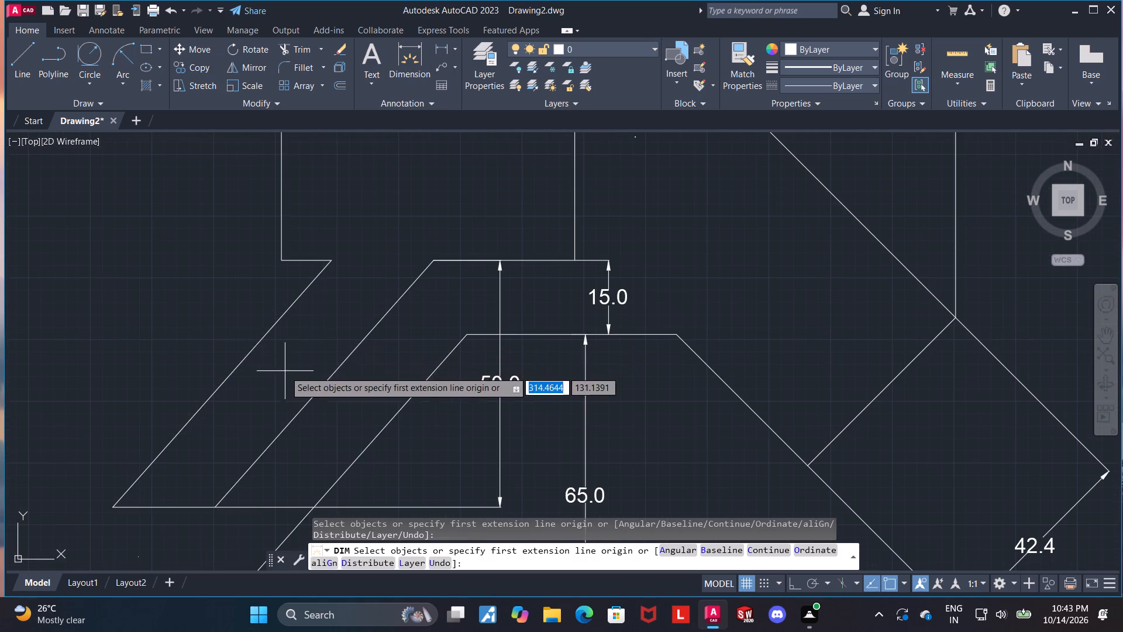
pyautogui.click(258, 346)
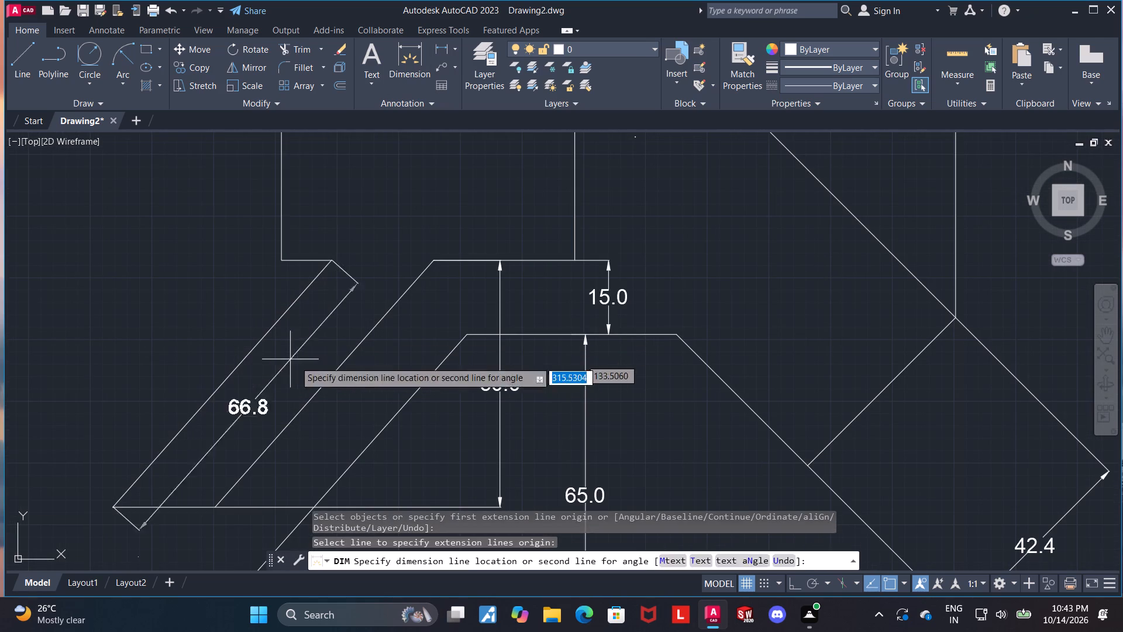
pyautogui.click(333, 372)
pyautogui.press('Escape')
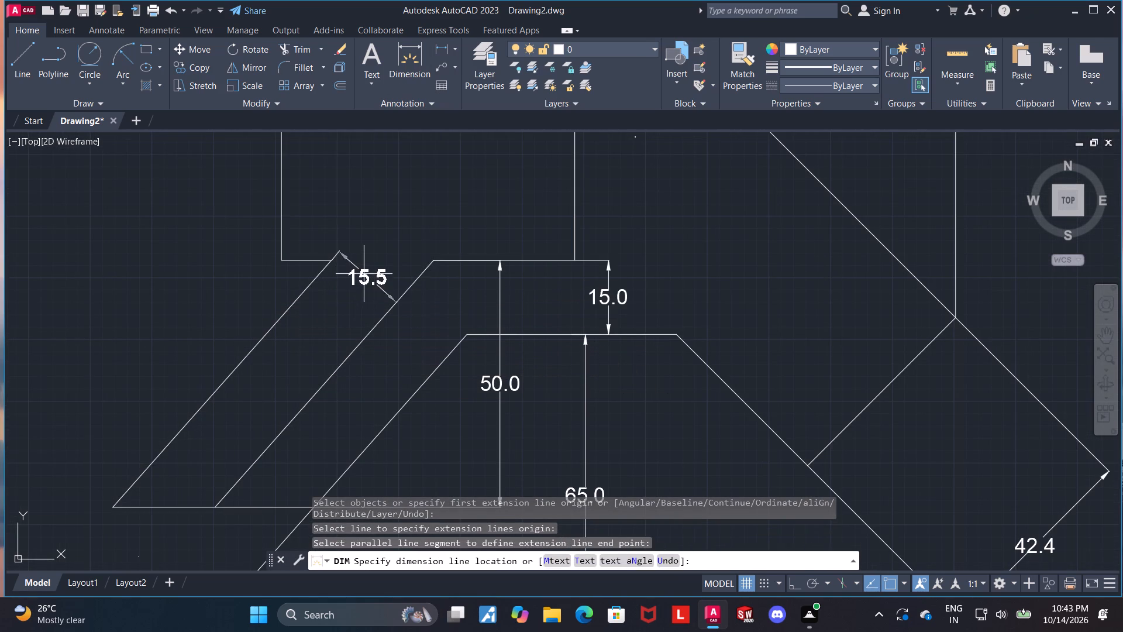
pyautogui.press('Escape')
pyautogui.press('Escape')
pyautogui.press('Escape')
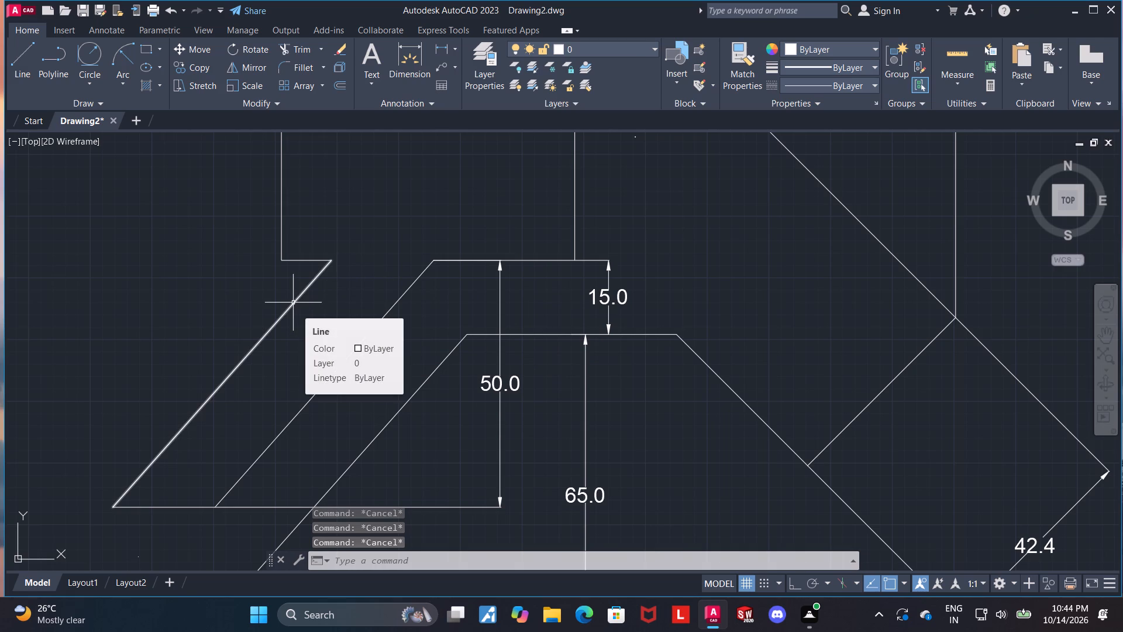
# Delete the inner slanted line of the slot's diagonal leg.
pyautogui.scroll(-1, 439, 366)
pyautogui.scroll(1, 426, 384)
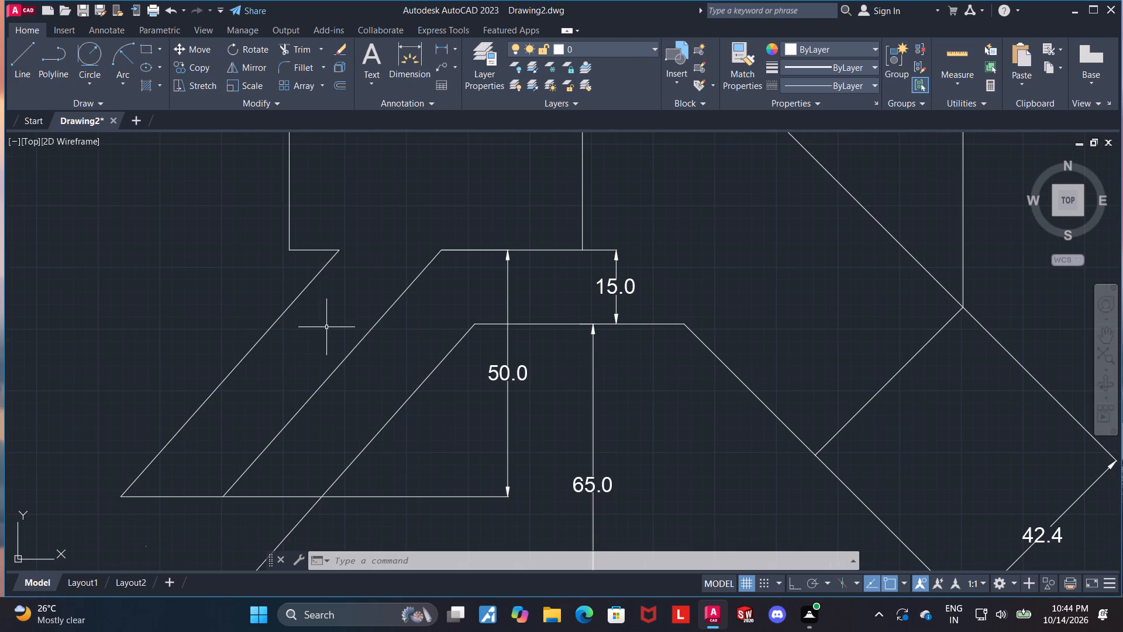
pyautogui.click(356, 345)
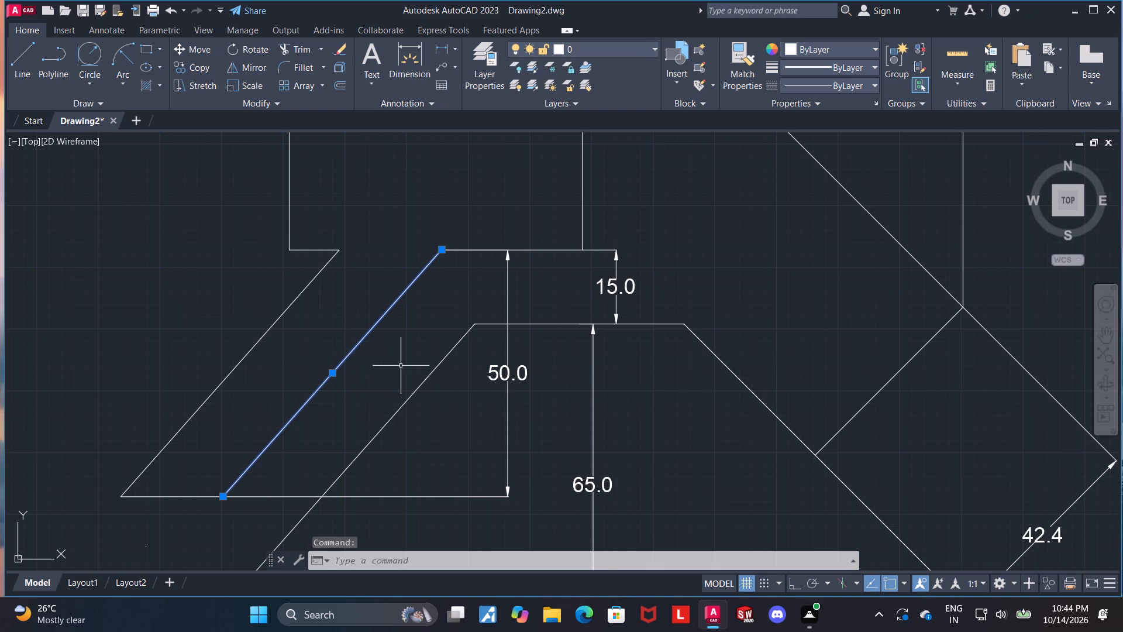
pyautogui.press('Delete')
pyautogui.press('Escape')
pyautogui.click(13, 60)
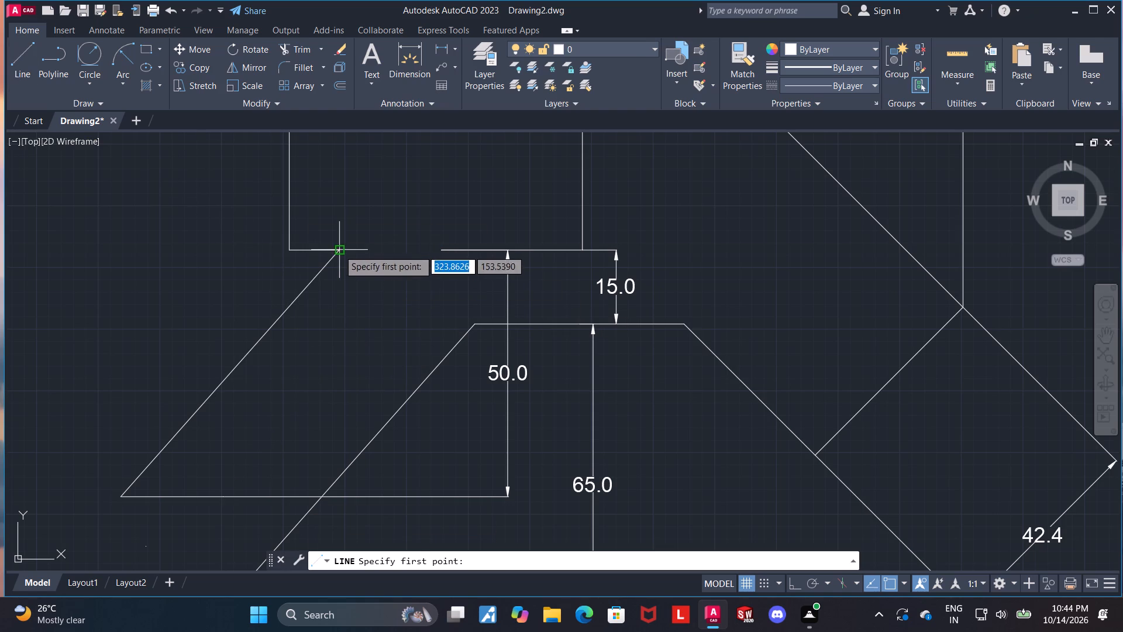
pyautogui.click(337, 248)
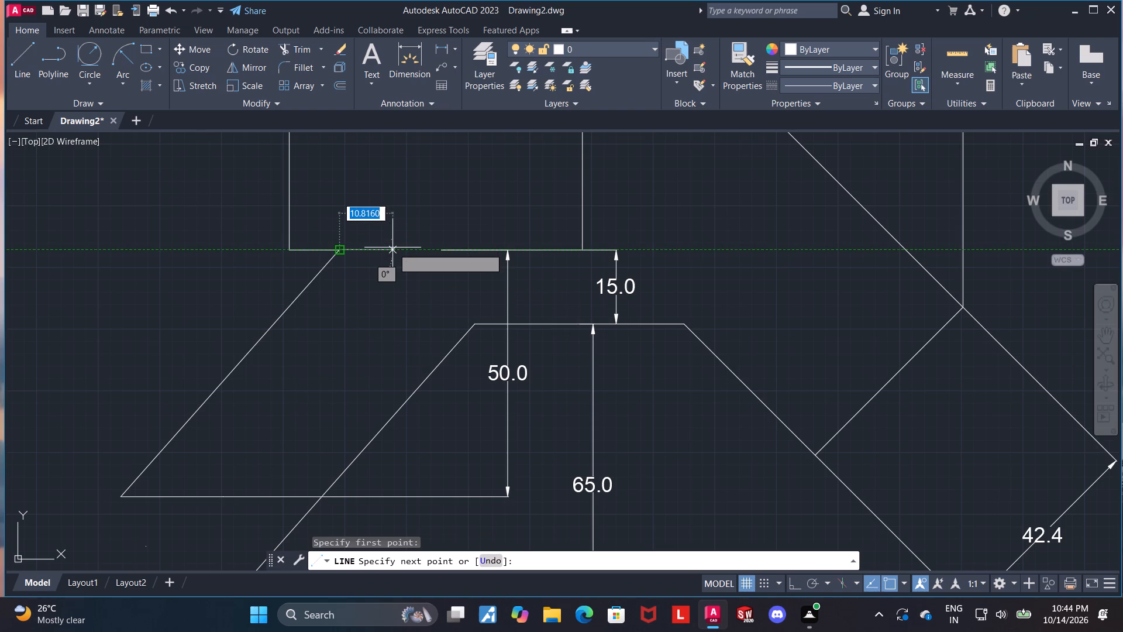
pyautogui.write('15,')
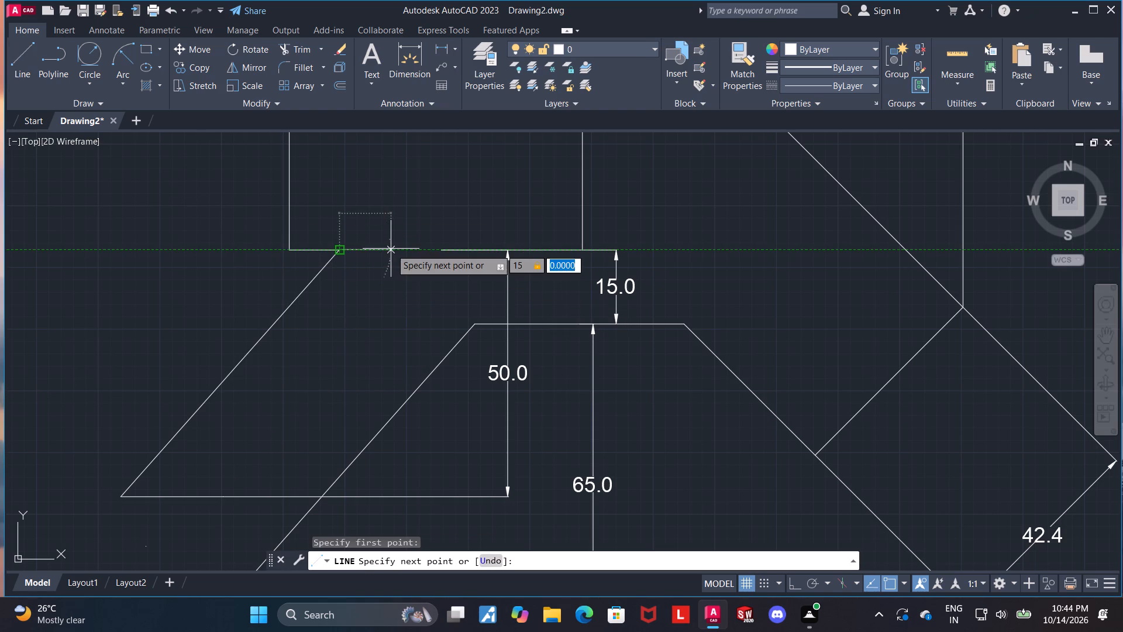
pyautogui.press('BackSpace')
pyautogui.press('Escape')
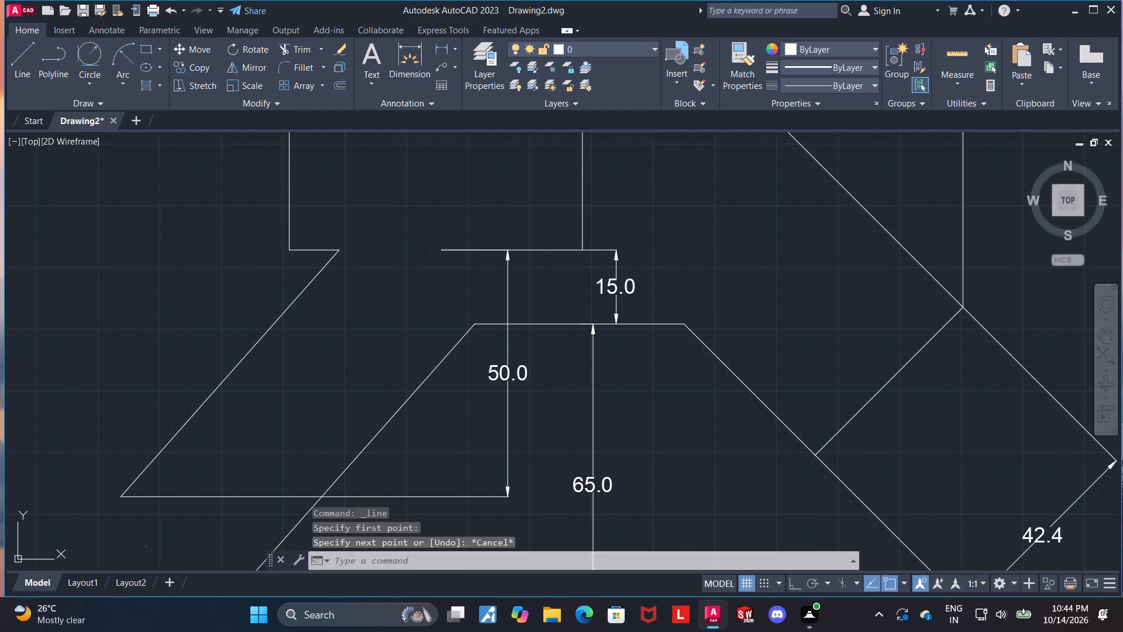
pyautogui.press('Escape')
# Draw a 15.5 horizontal line from the upper end of the slot's remaining slanted line toward the opposite edge, with Ortho on.
pyautogui.click(13, 59)
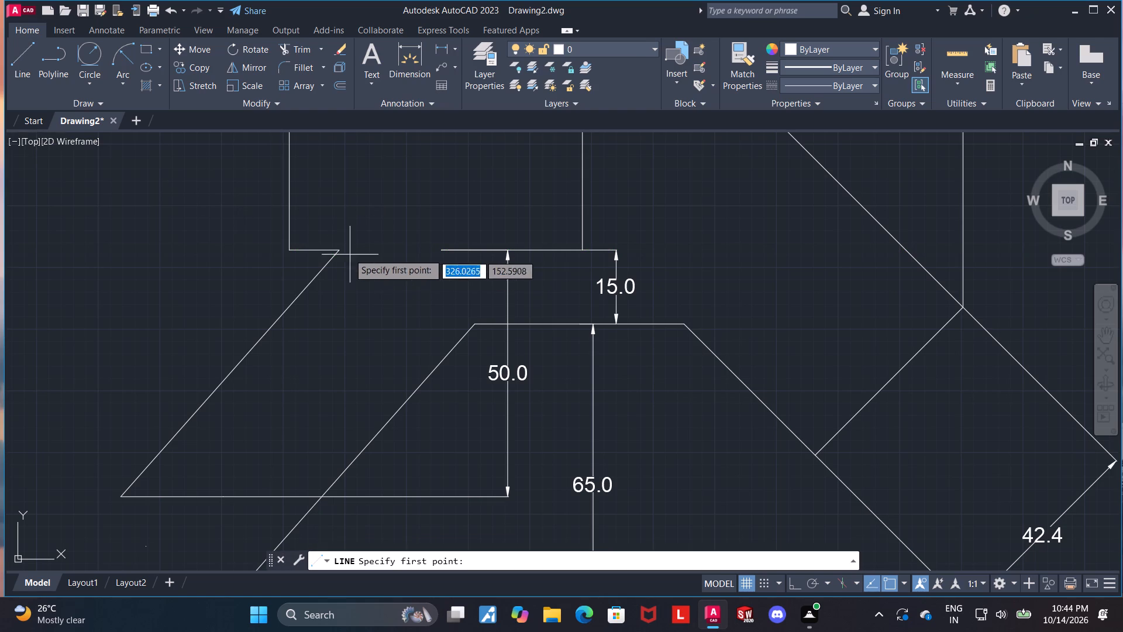
pyautogui.click(339, 248)
pyautogui.press('F8')
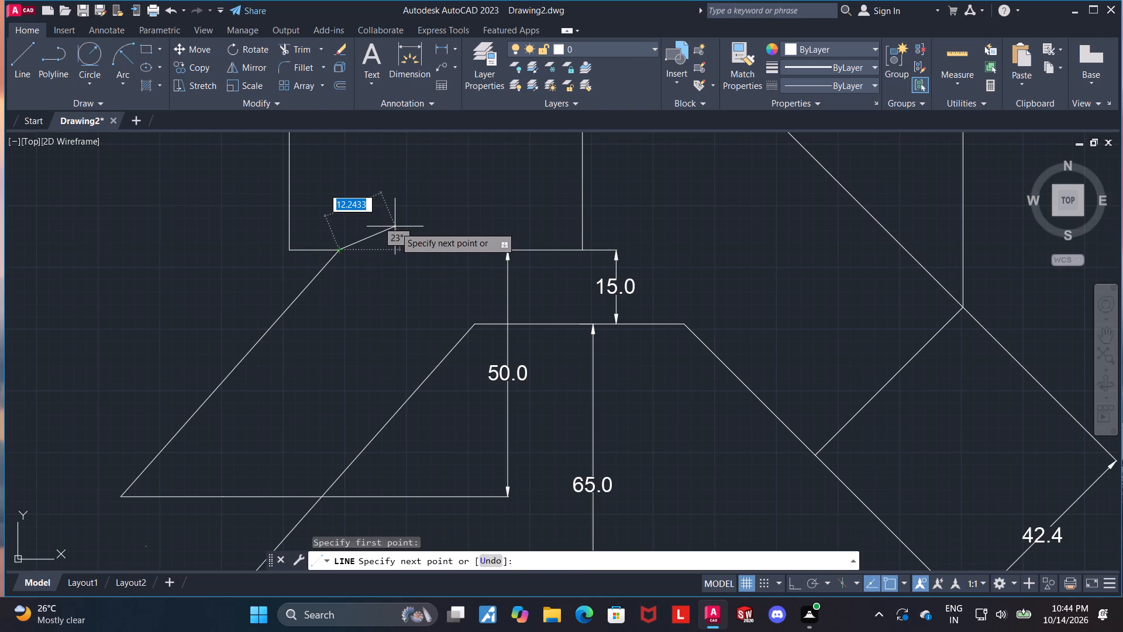
pyautogui.write('15.5')
pyautogui.press('Return')
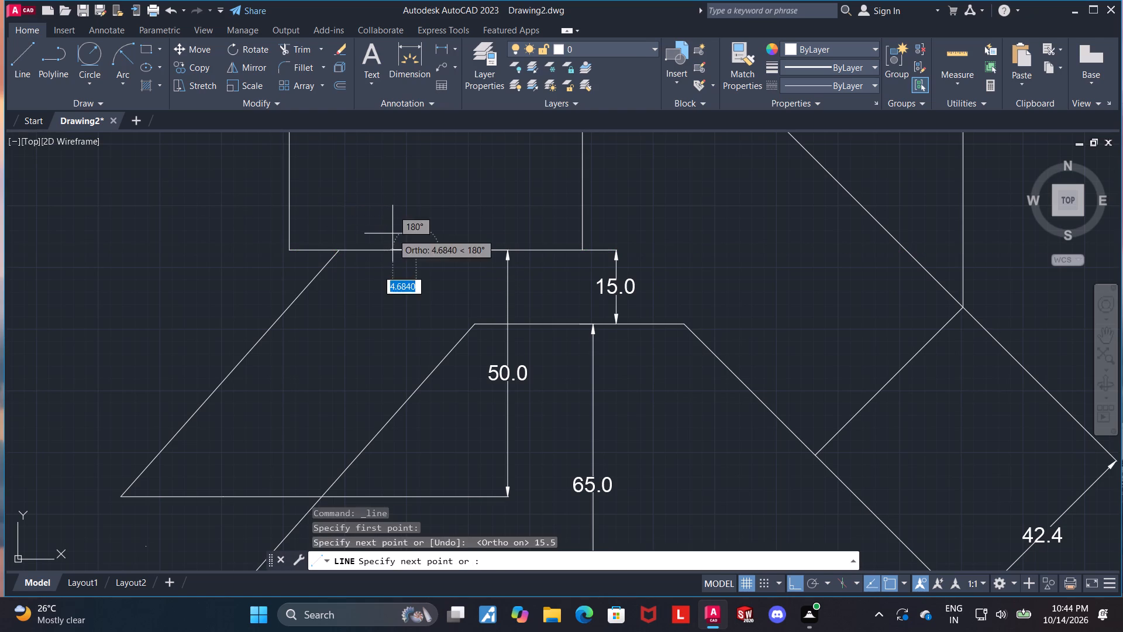
pyautogui.press('Escape')
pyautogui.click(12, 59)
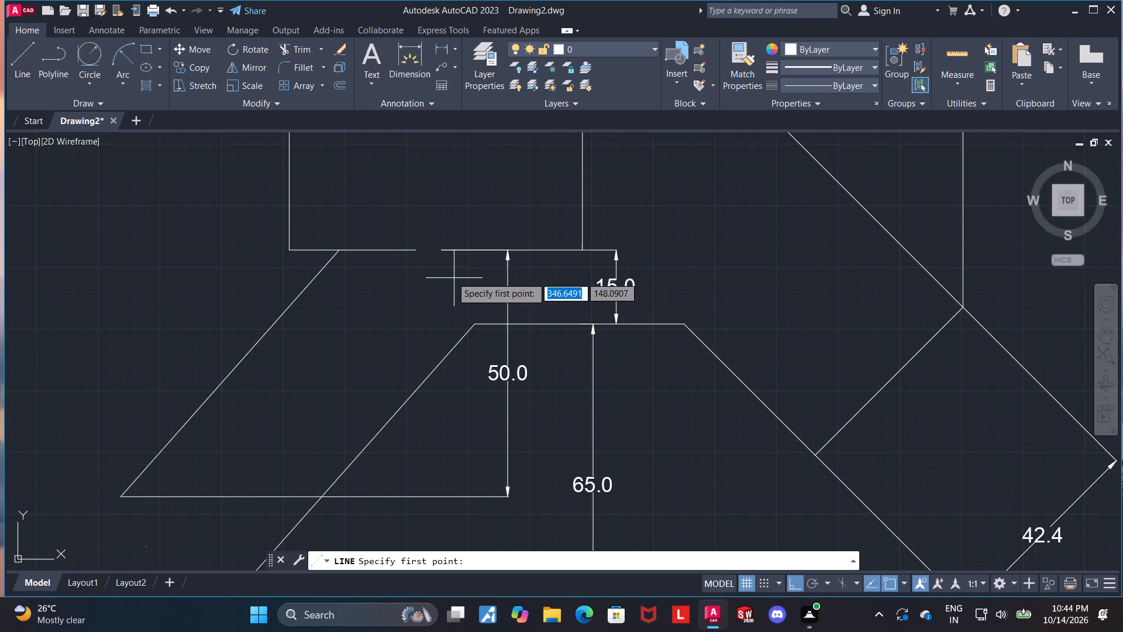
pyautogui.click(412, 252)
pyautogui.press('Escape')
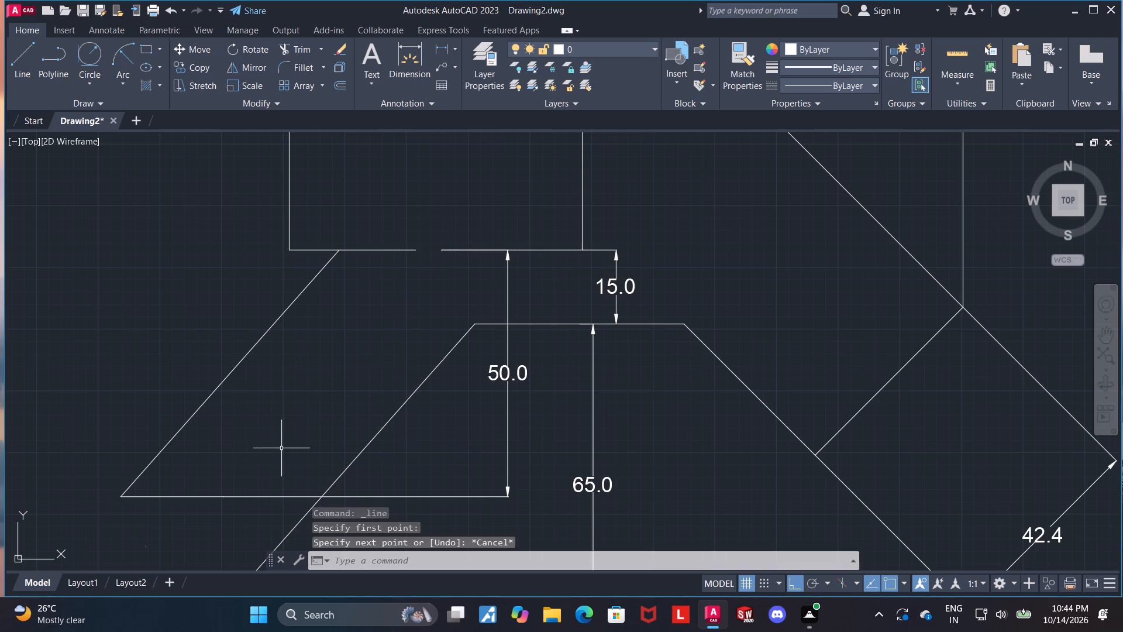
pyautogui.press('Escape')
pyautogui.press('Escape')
# Turn Ortho off so that lines can be drawn at an angle.
pyautogui.click(24, 41)
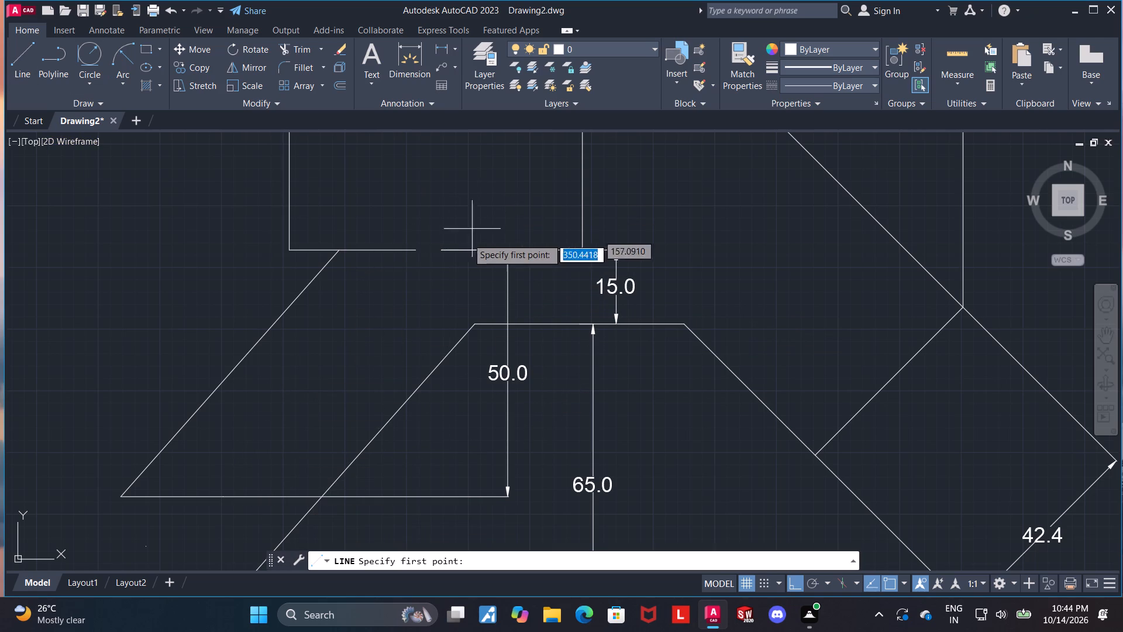
pyautogui.click(415, 250)
pyautogui.press('F8')
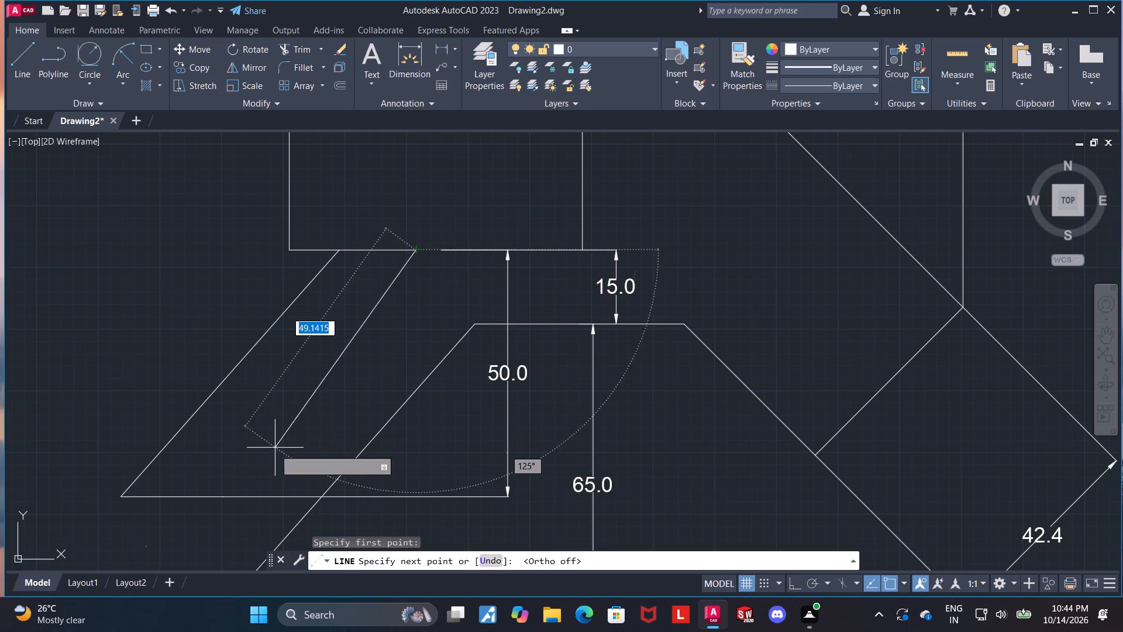
pyautogui.press('Escape')
pyautogui.press('Escape')
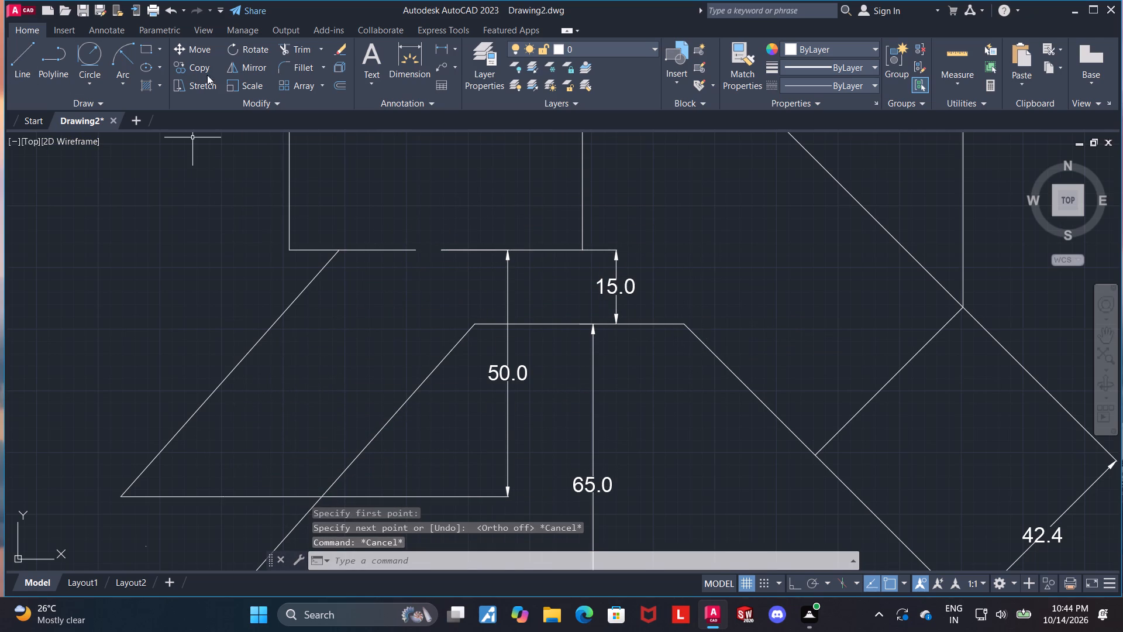
# Check the angle between the slot's slanted line and the horizontal edge at its upper end with a temporary angular dimension.
pyautogui.click(422, 53)
pyautogui.scroll(2, 339, 229)
pyautogui.click(289, 281)
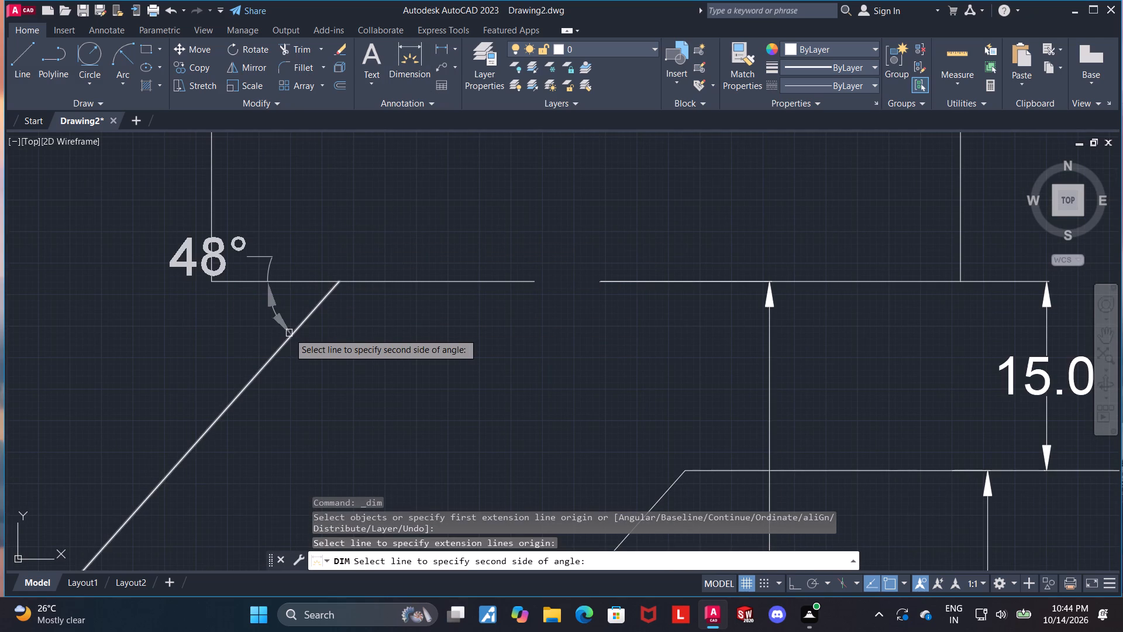
pyautogui.press('Escape')
pyautogui.press('Escape')
pyautogui.press('Escape')
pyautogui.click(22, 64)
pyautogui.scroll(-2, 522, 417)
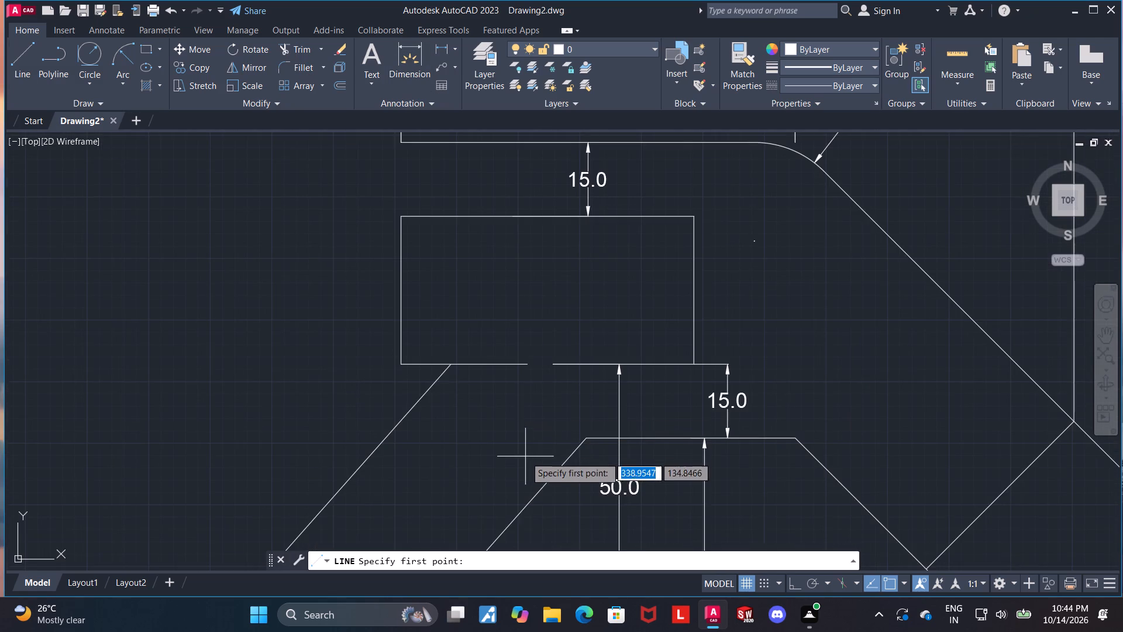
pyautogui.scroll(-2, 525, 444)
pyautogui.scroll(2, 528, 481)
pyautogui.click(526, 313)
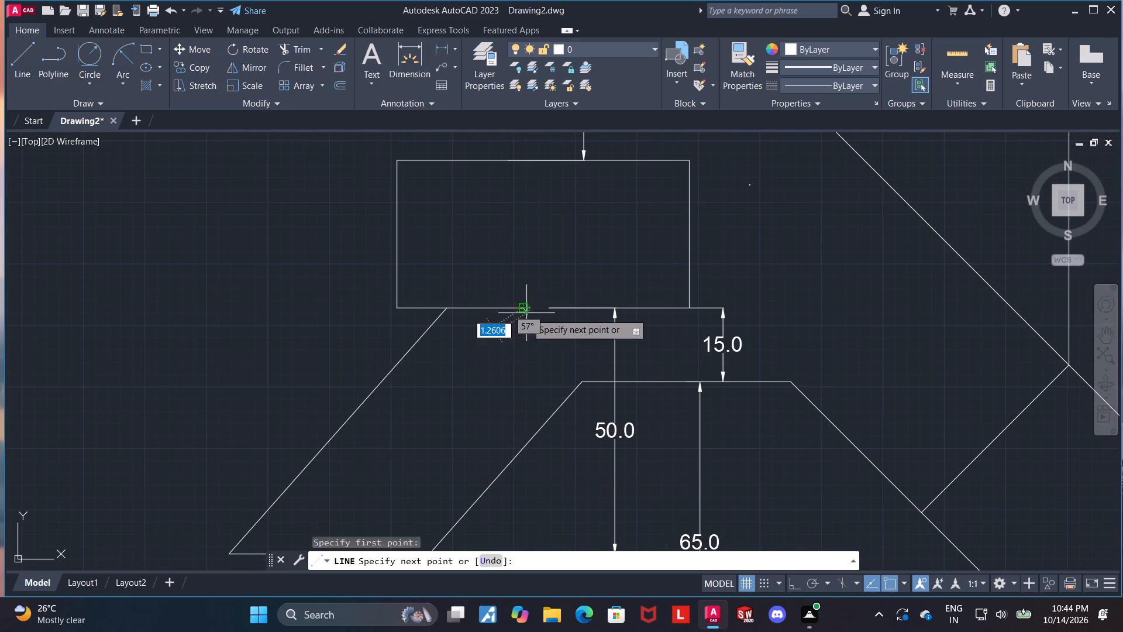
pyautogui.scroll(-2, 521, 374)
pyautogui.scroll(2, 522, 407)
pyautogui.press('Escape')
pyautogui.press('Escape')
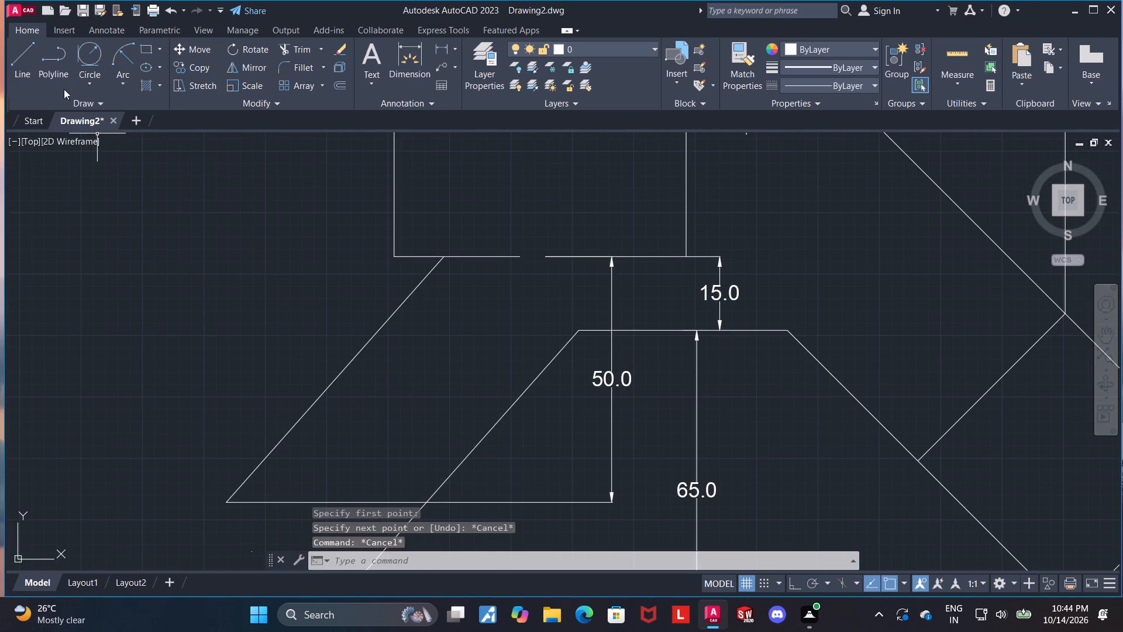
# Draw a slanted line about 71 long at 132° from the free end of the 15.5 line down past the slot's bottom edge.
pyautogui.click(29, 42)
pyautogui.click(518, 255)
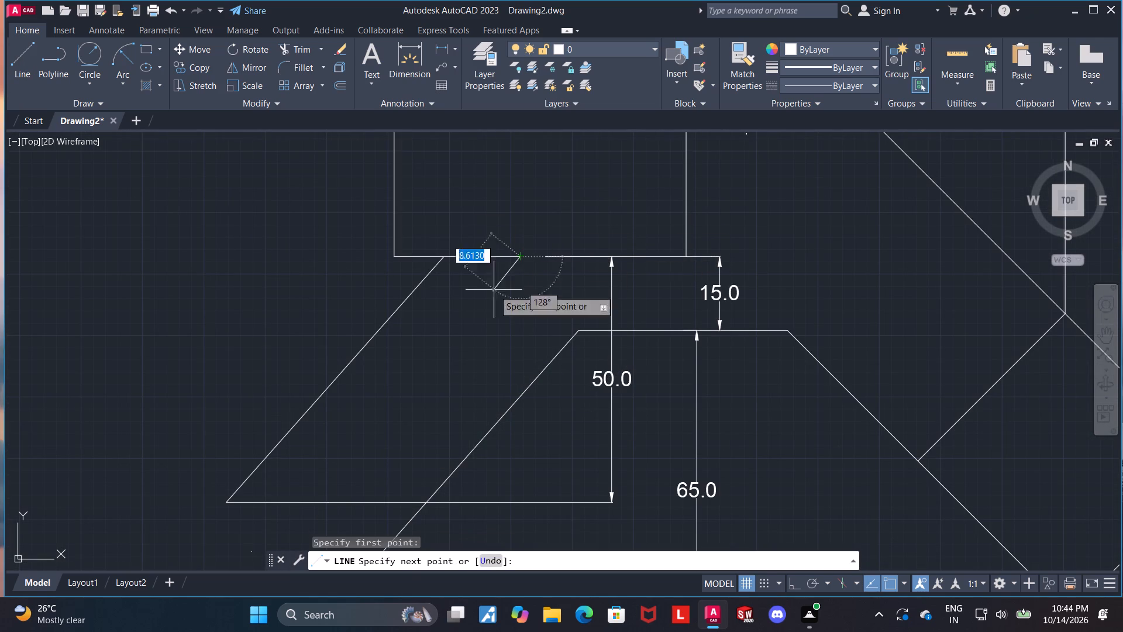
pyautogui.press('Tab')
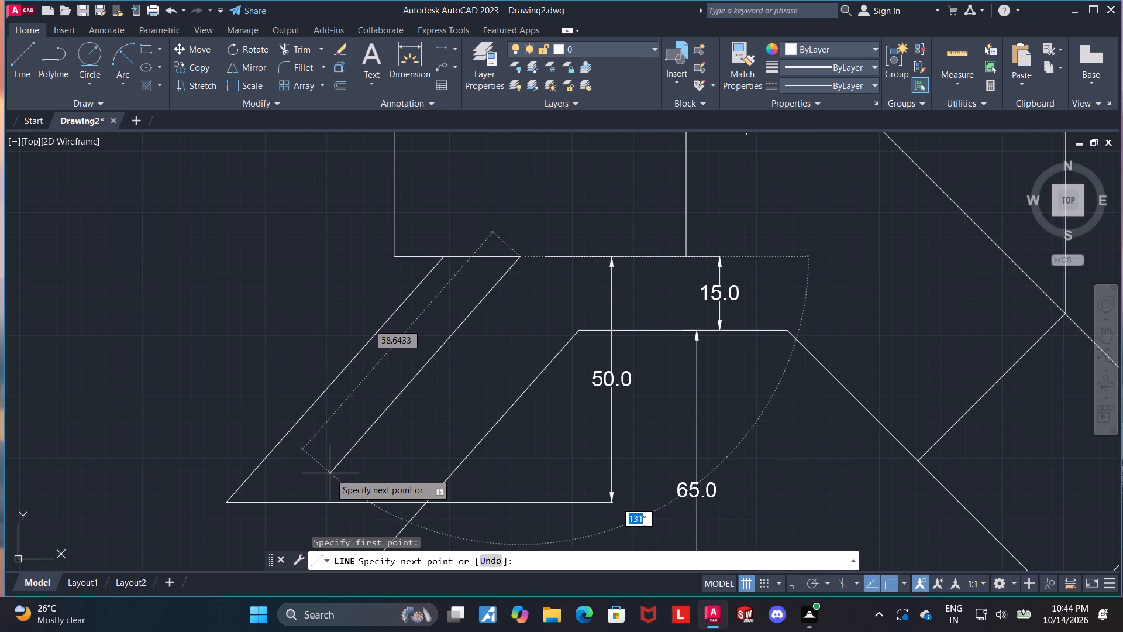
pyautogui.scroll(-2, 328, 470)
pyautogui.scroll(1, 328, 465)
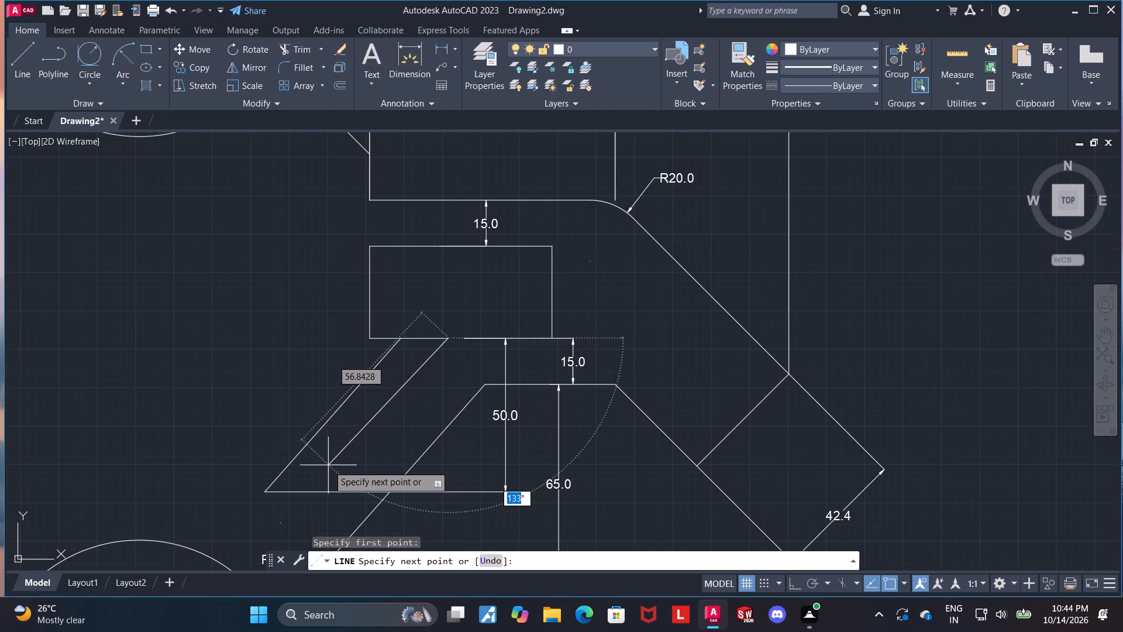
pyautogui.scroll(1, 350, 503)
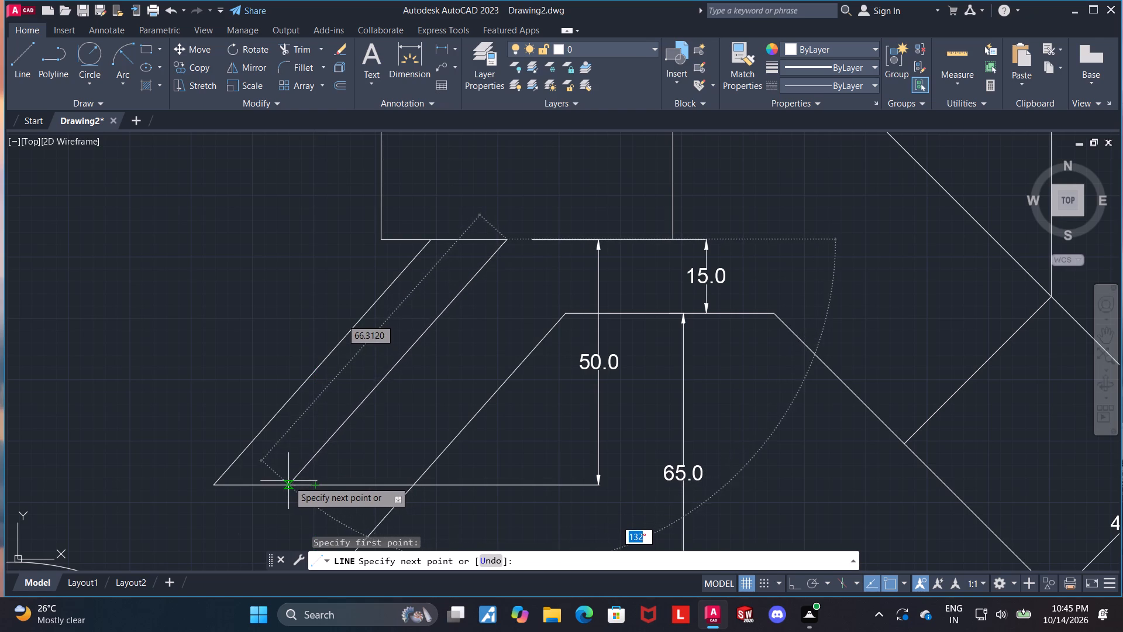
pyautogui.write('132')
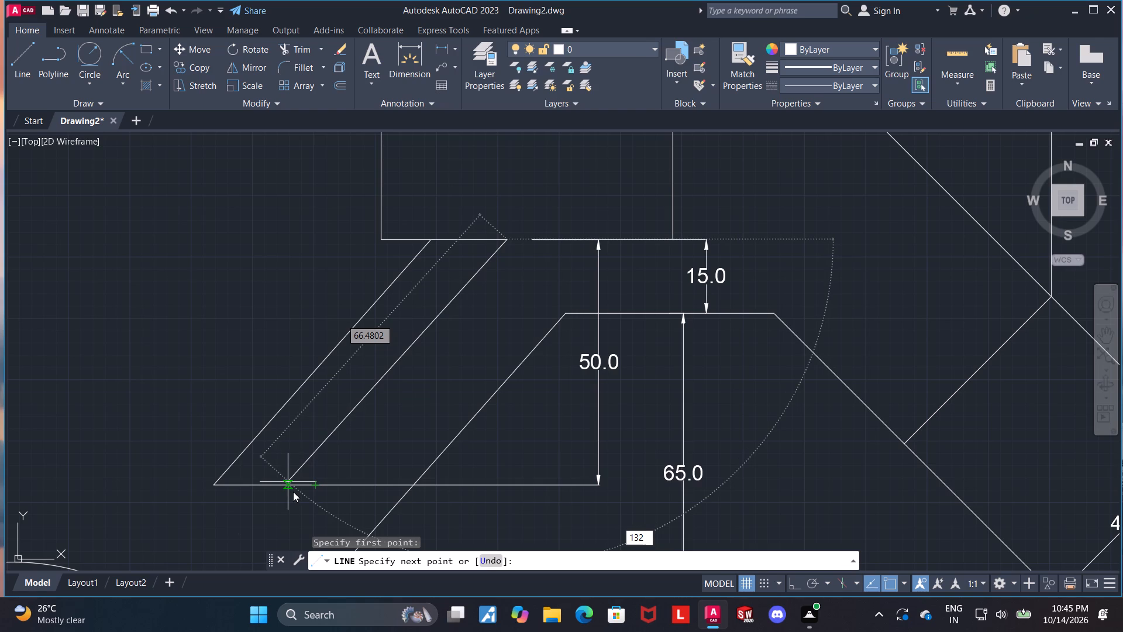
pyautogui.press('Escape')
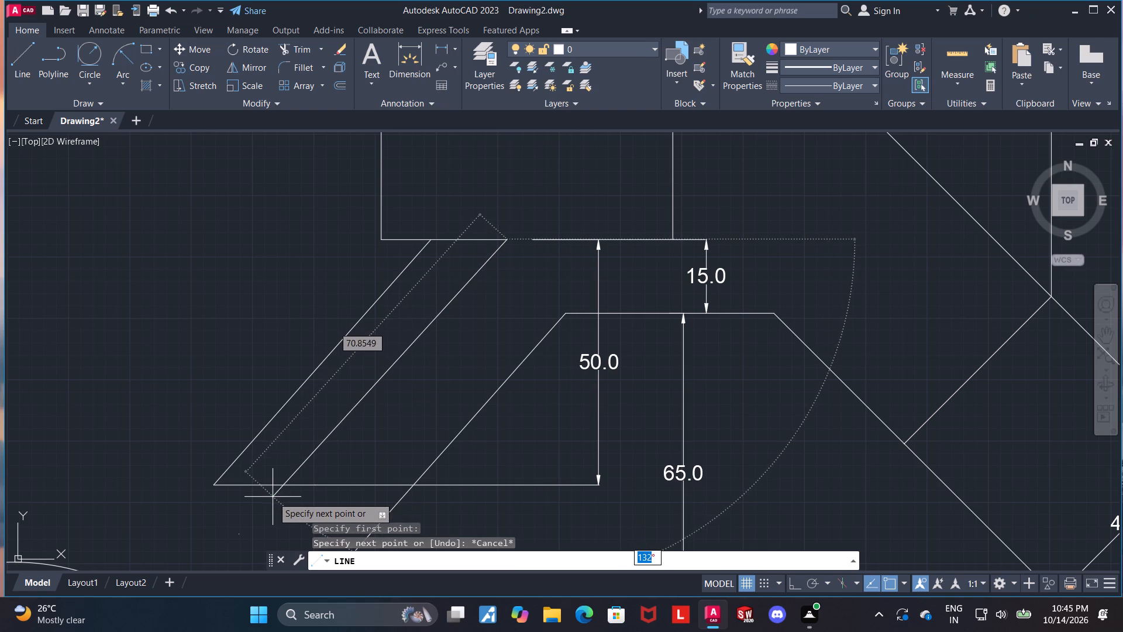
pyautogui.write('132')
pyautogui.press('Return')
pyautogui.press('Escape')
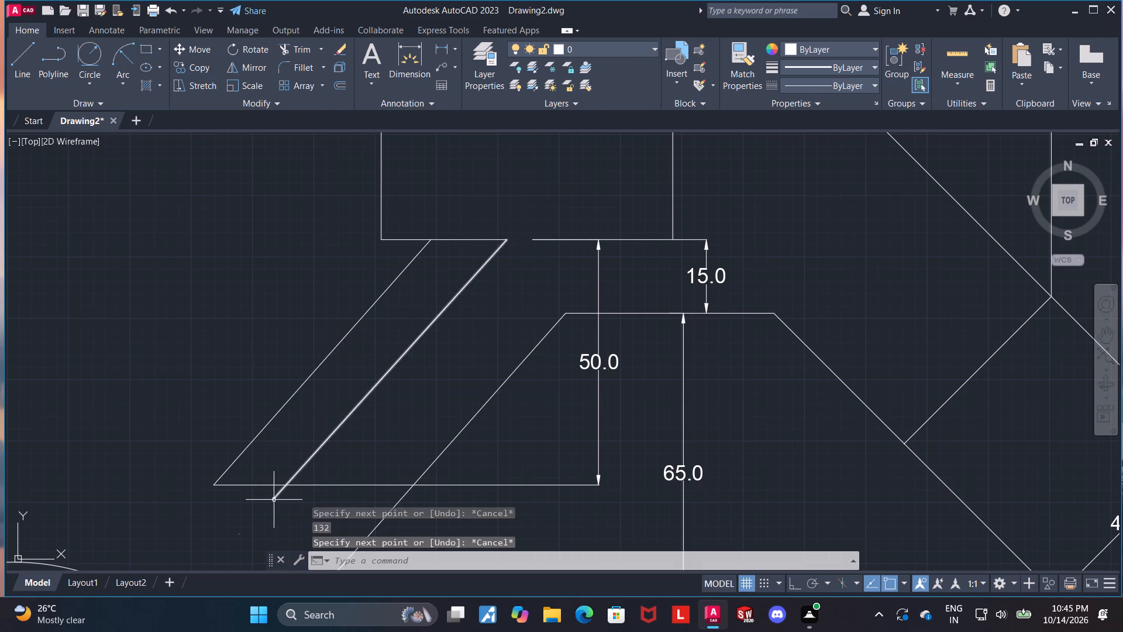
# Trim the end of the new slanted line that overhangs the slot's bottom edge.
pyautogui.scroll(-3, 287, 494)
pyautogui.scroll(2, 302, 515)
pyautogui.scroll(1, 255, 431)
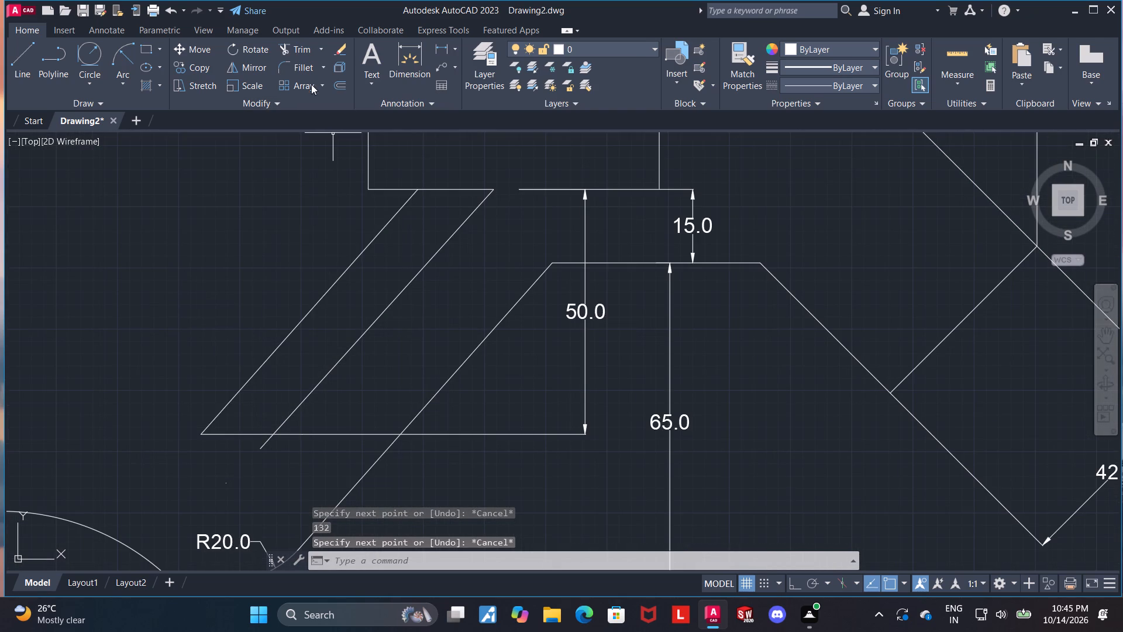
pyautogui.click(304, 54)
pyautogui.click(264, 443)
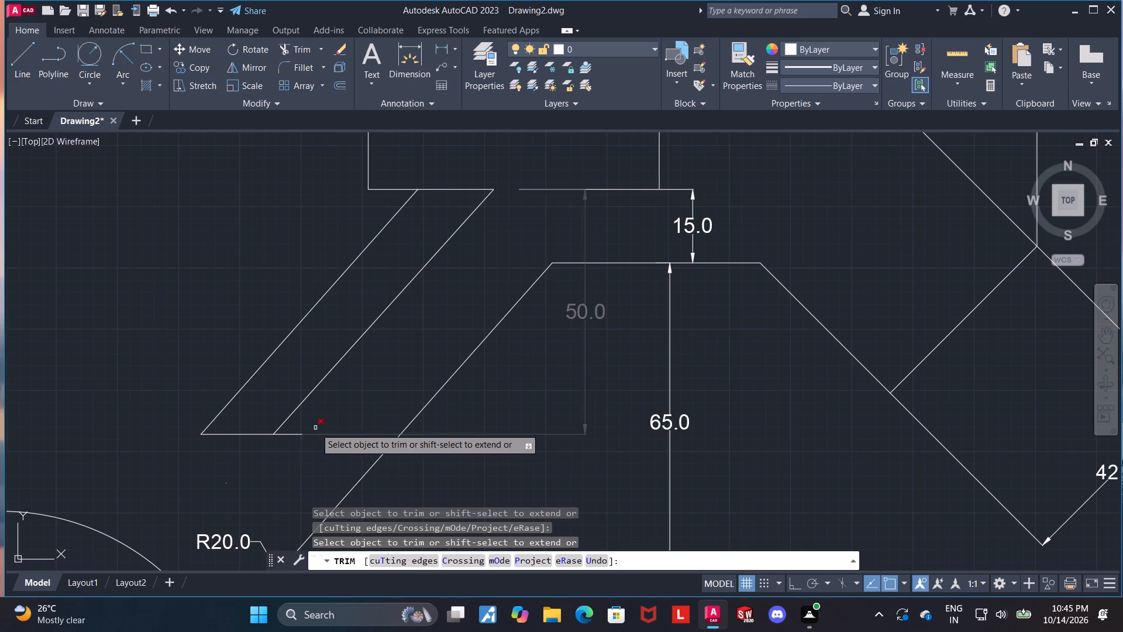
# Trim away the horizontal segment between the upper ends of the slot's two slanted lines.
pyautogui.scroll(-2, 511, 166)
pyautogui.scroll(2, 517, 145)
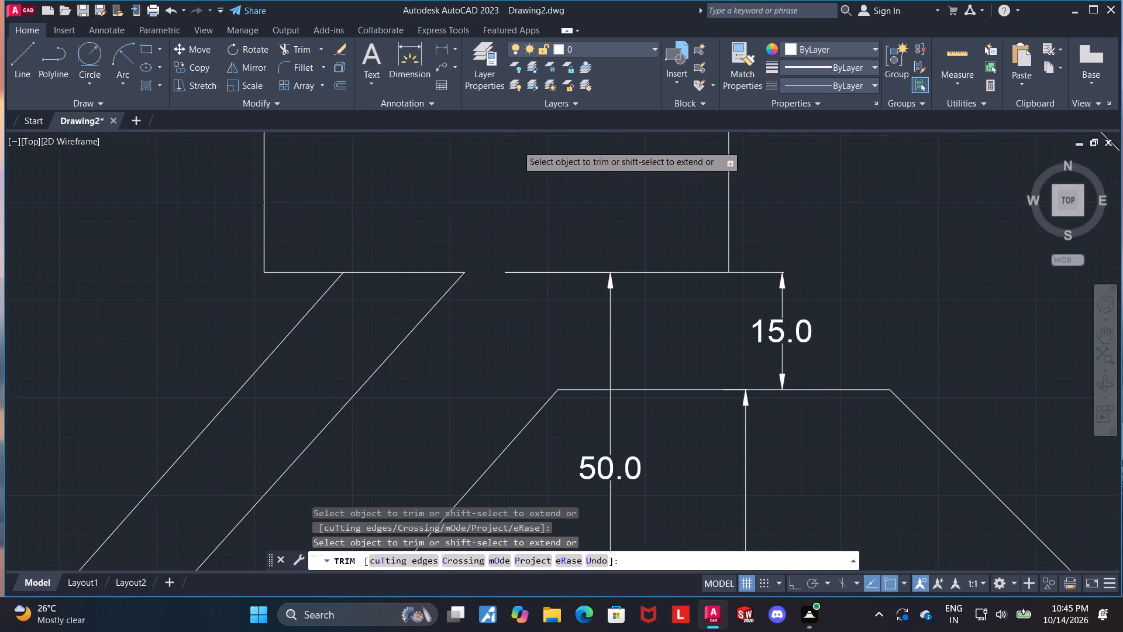
pyautogui.scroll(1, 517, 145)
pyautogui.click(306, 43)
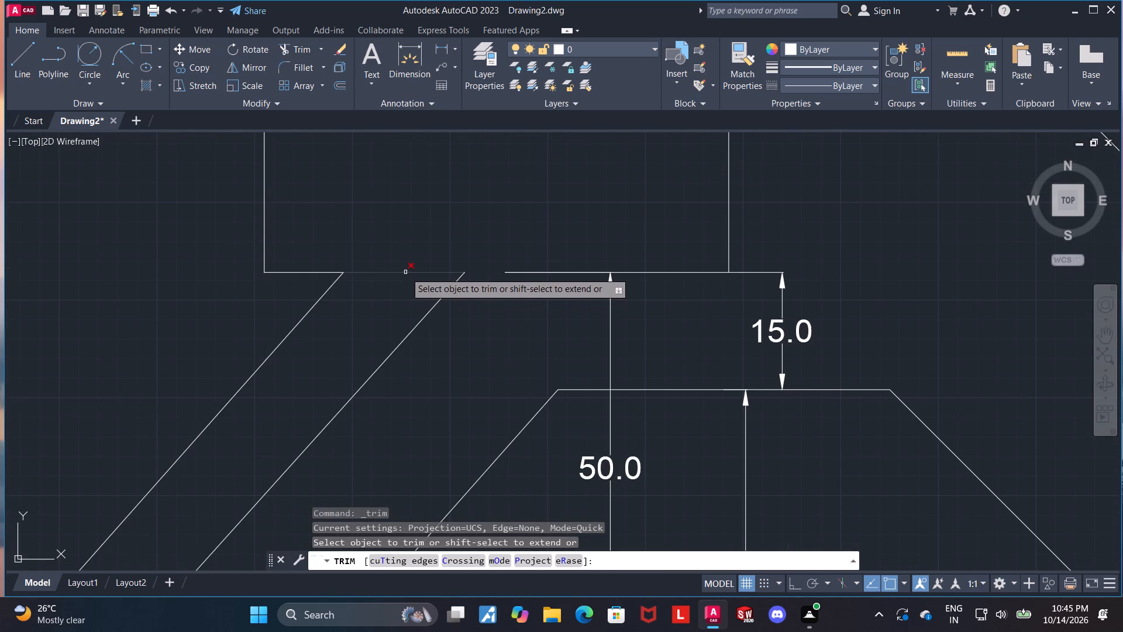
pyautogui.press('Escape')
pyautogui.click(405, 272)
pyautogui.press('Escape')
pyautogui.click(298, 54)
pyautogui.moveTo(392, 235); pyautogui.dragTo(392, 241)
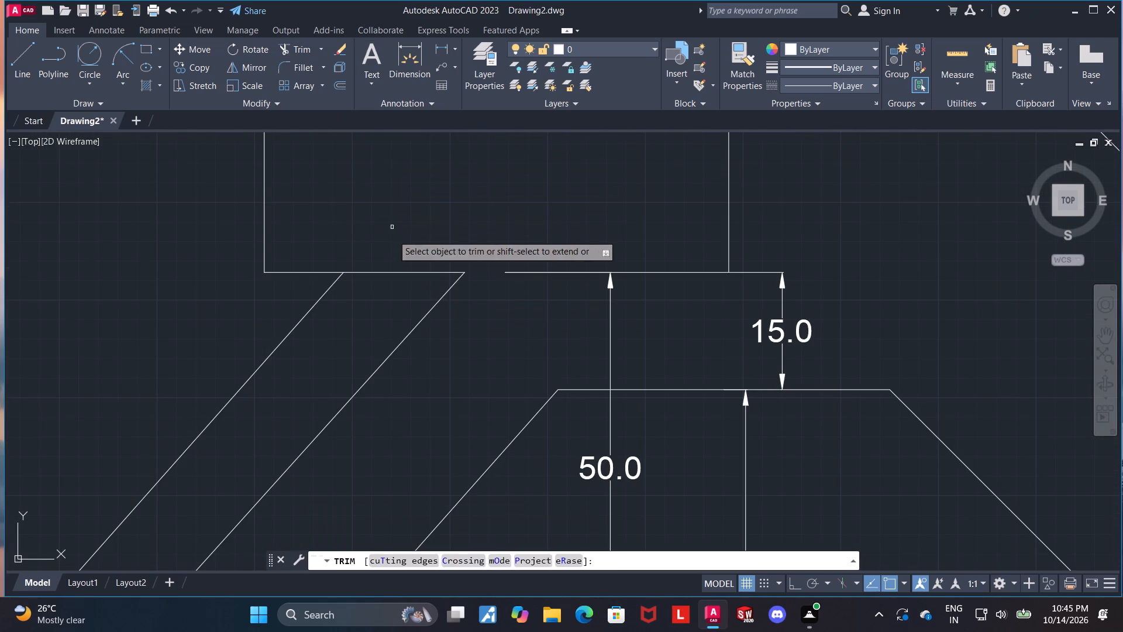
pyautogui.moveTo(392, 241); pyautogui.dragTo(391, 280)
pyautogui.press('Escape')
pyautogui.press('Escape')
# Draw a line closing the gap between the inner slanted line's upper end and the rectangle's remaining bottom edge.
pyautogui.click(23, 56)
pyautogui.press('Escape')
pyautogui.press('Escape')
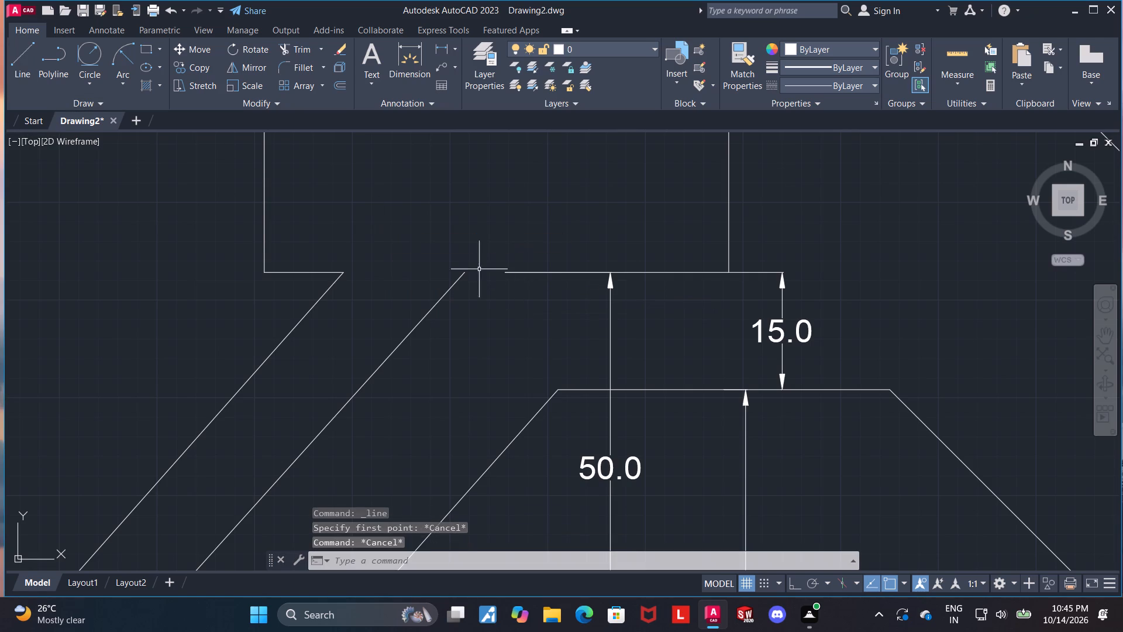
pyautogui.click(26, 48)
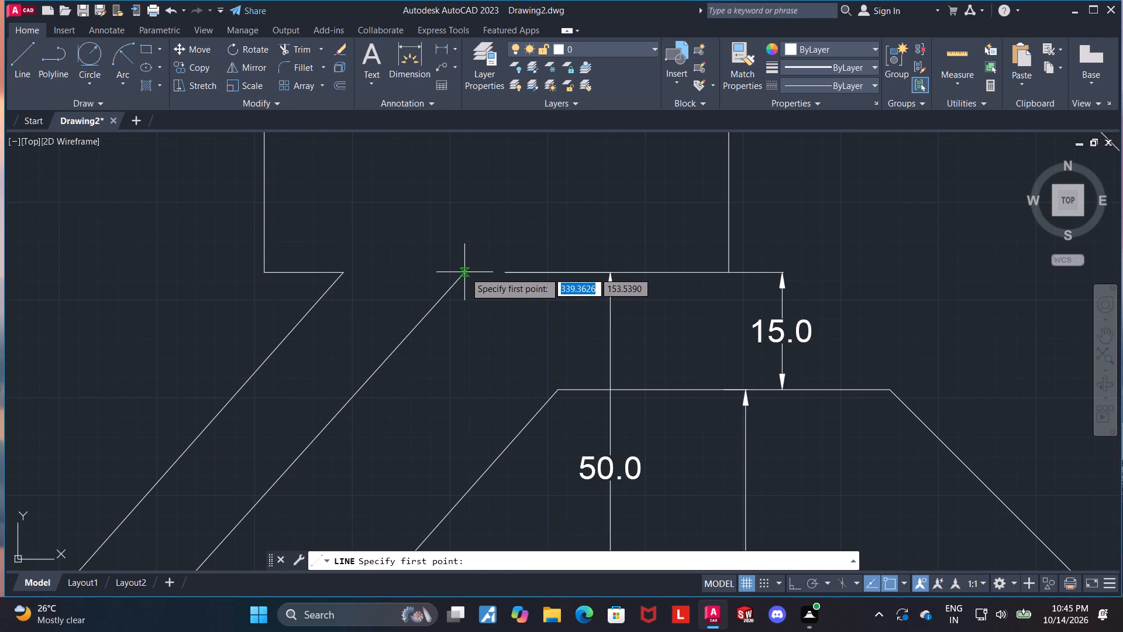
pyautogui.click(464, 272)
pyautogui.click(505, 272)
pyautogui.press('Escape')
pyautogui.press('Escape')
# Join the short gap-closing line and the adjoining horizontal bottom edge of the rectangle into one line.
pyautogui.click(490, 274)
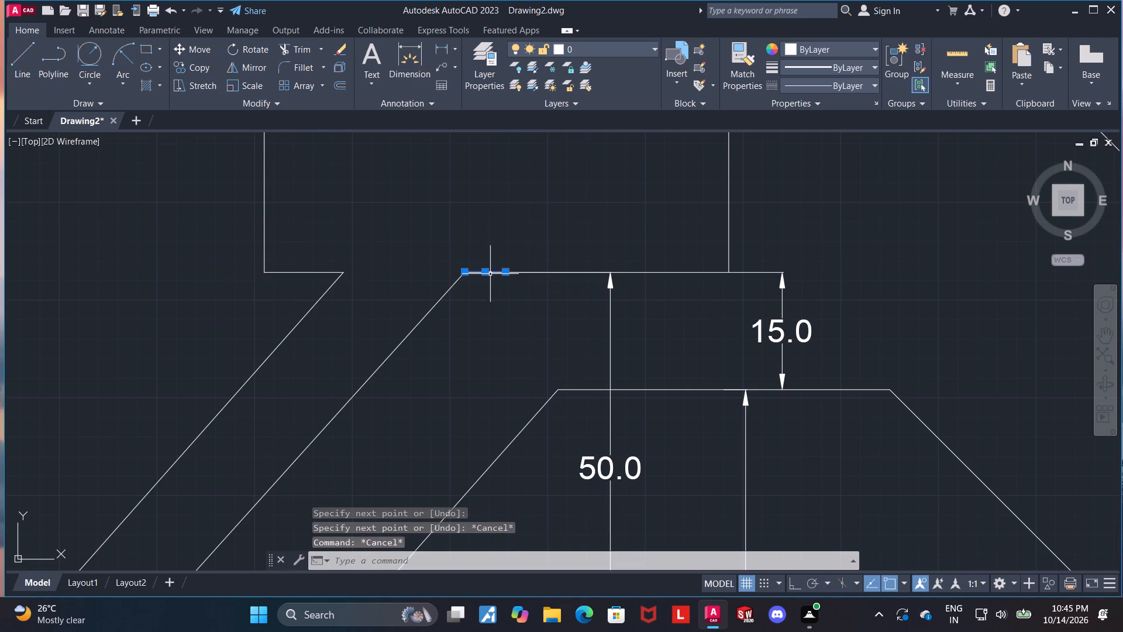
pyautogui.click(531, 273)
pyautogui.press('Escape')
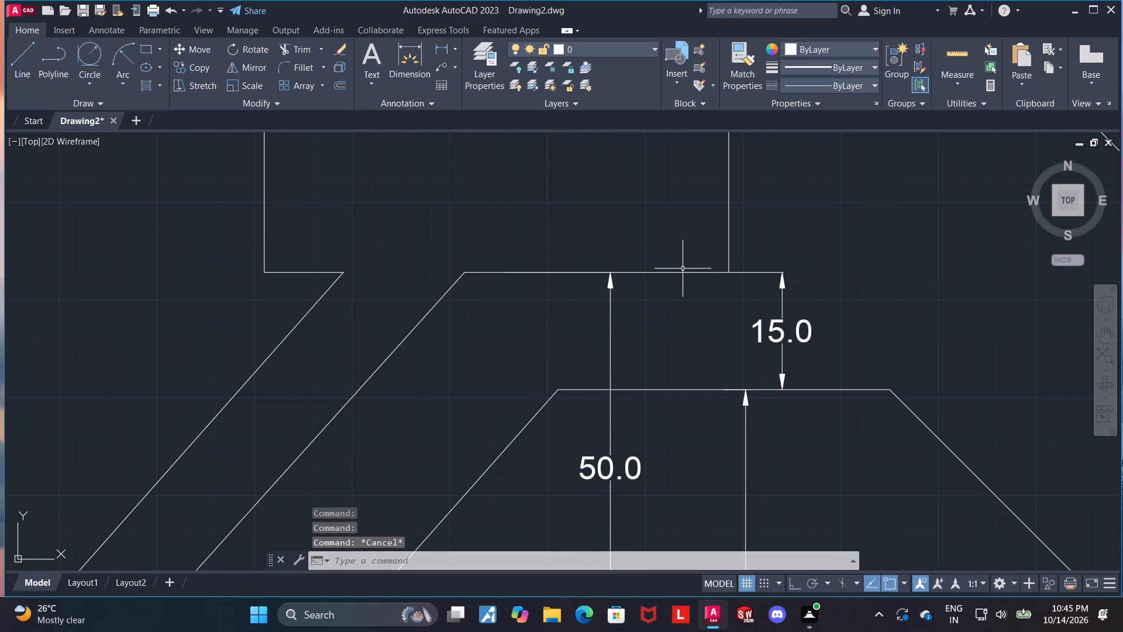
pyautogui.click(682, 272)
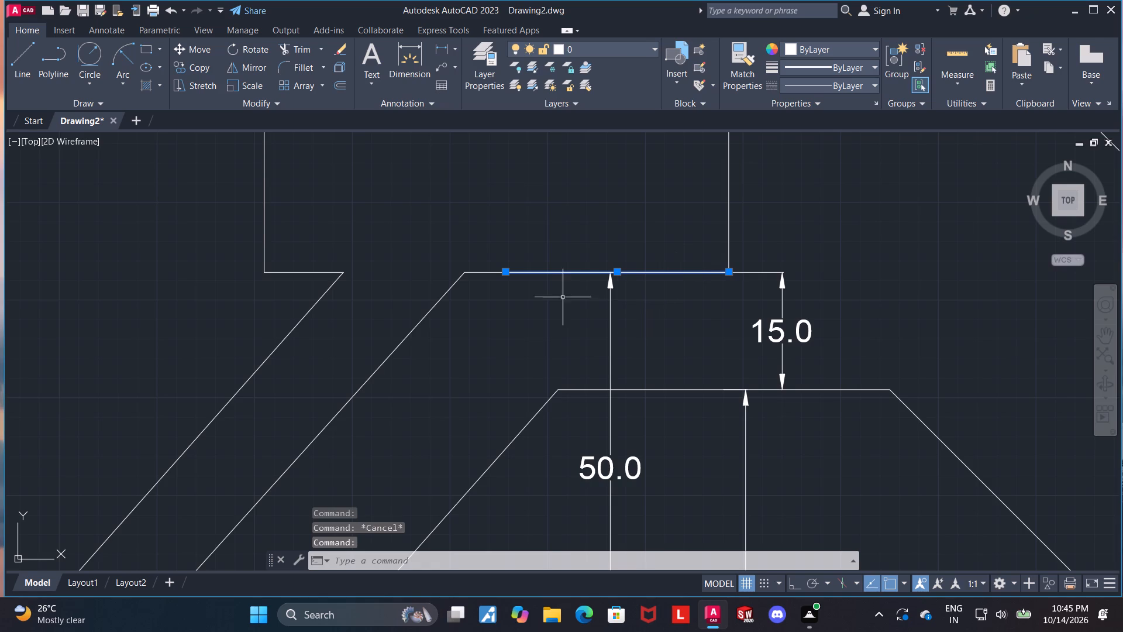
pyautogui.click(487, 273)
pyautogui.press('j')
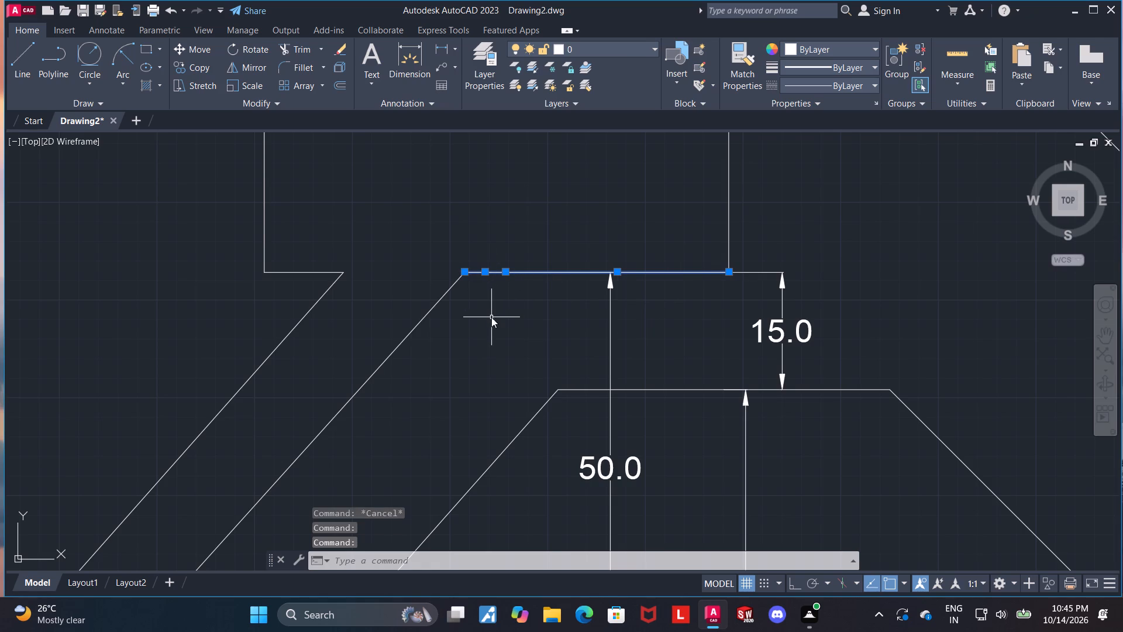
pyautogui.press('Return')
pyautogui.press('Escape')
# Dimension the horizontal distance between the upper ends of the slot's two slanted lines, placing the dimension above the opening.
pyautogui.scroll(-2, 501, 328)
pyautogui.scroll(1, 484, 290)
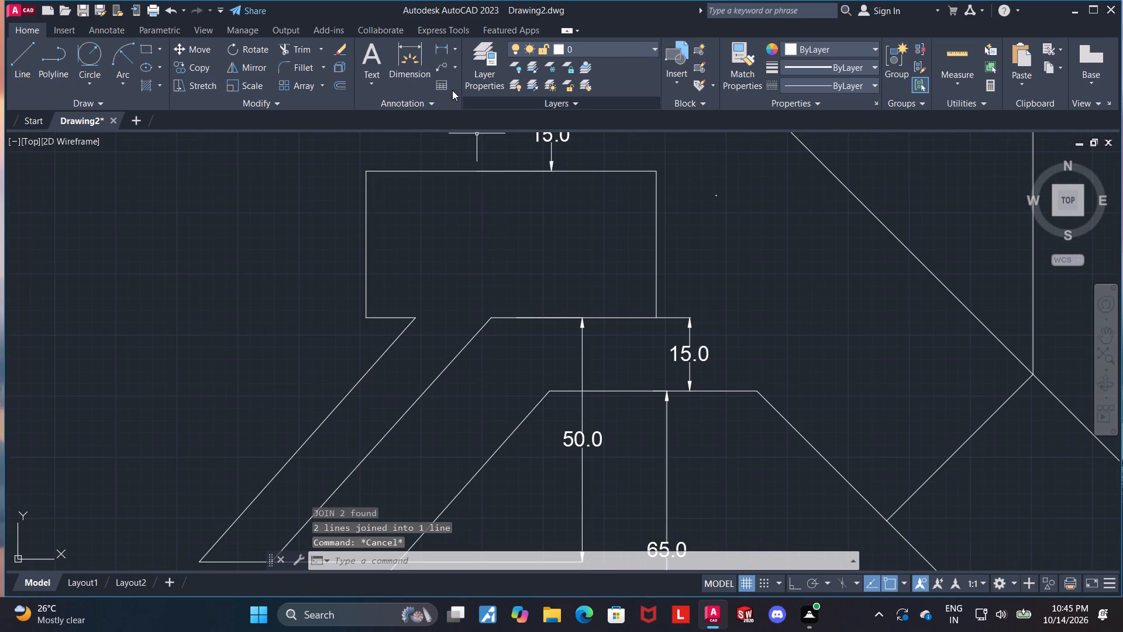
pyautogui.click(408, 52)
pyautogui.scroll(2, 509, 329)
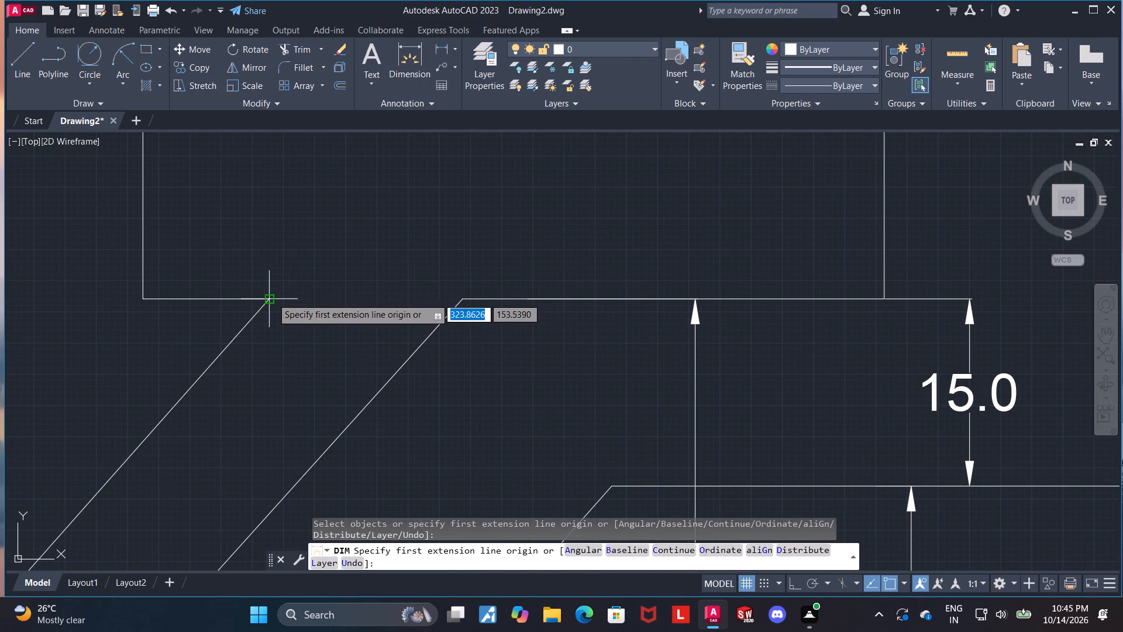
pyautogui.click(273, 300)
pyautogui.click(461, 296)
pyautogui.scroll(-2, 456, 296)
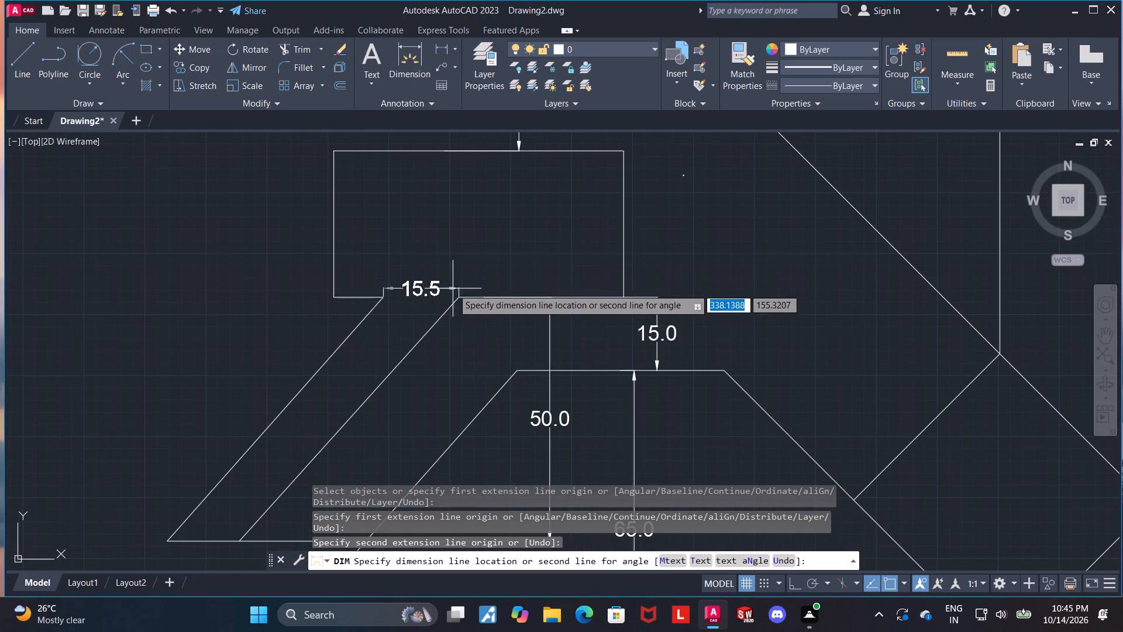
pyautogui.click(450, 249)
pyautogui.press('Escape')
# Draw a radius 20 circle tangent to the horizontal edge below the slot and the 45° arm's adjoining lower edge.
pyautogui.scroll(-1, 485, 318)
pyautogui.scroll(-1, 559, 359)
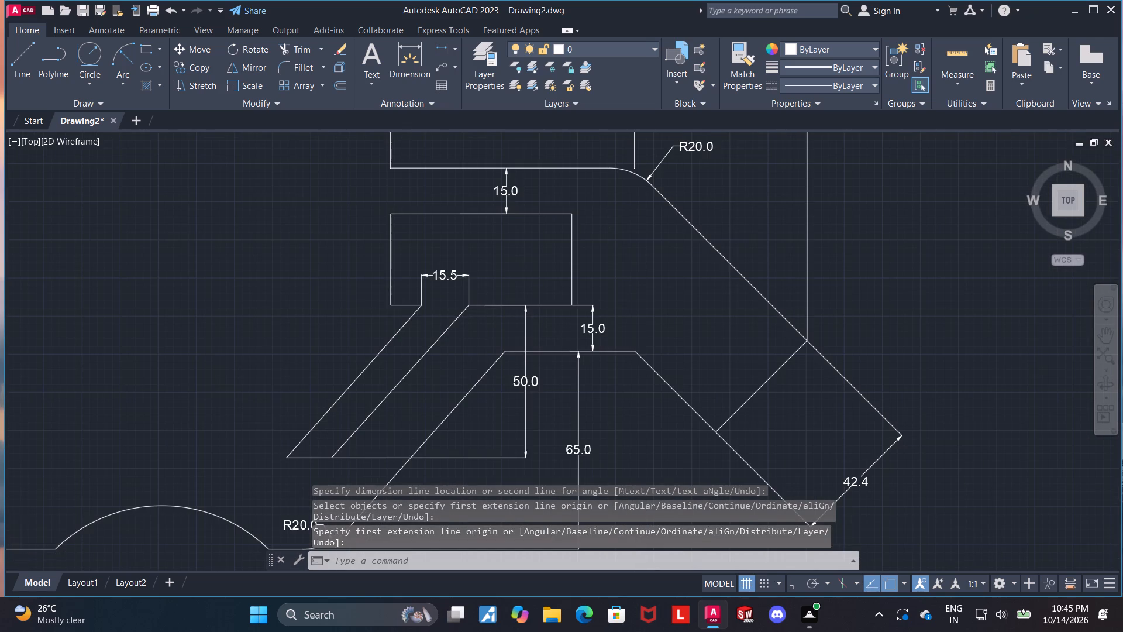
pyautogui.moveTo(645, 450); pyautogui.dragTo(642, 390, button='middle')
pyautogui.moveTo(684, 396); pyautogui.dragTo(683, 396, button='middle')
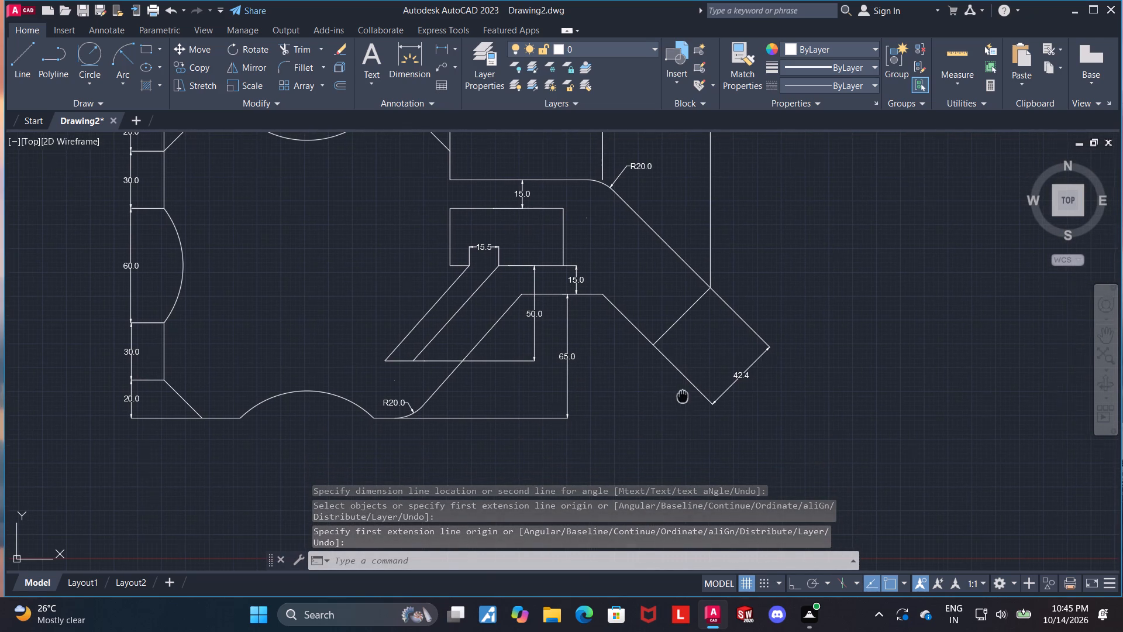
pyautogui.moveTo(683, 396); pyautogui.dragTo(633, 397, button='middle')
pyautogui.moveTo(801, 356); pyautogui.dragTo(802, 356, button='middle')
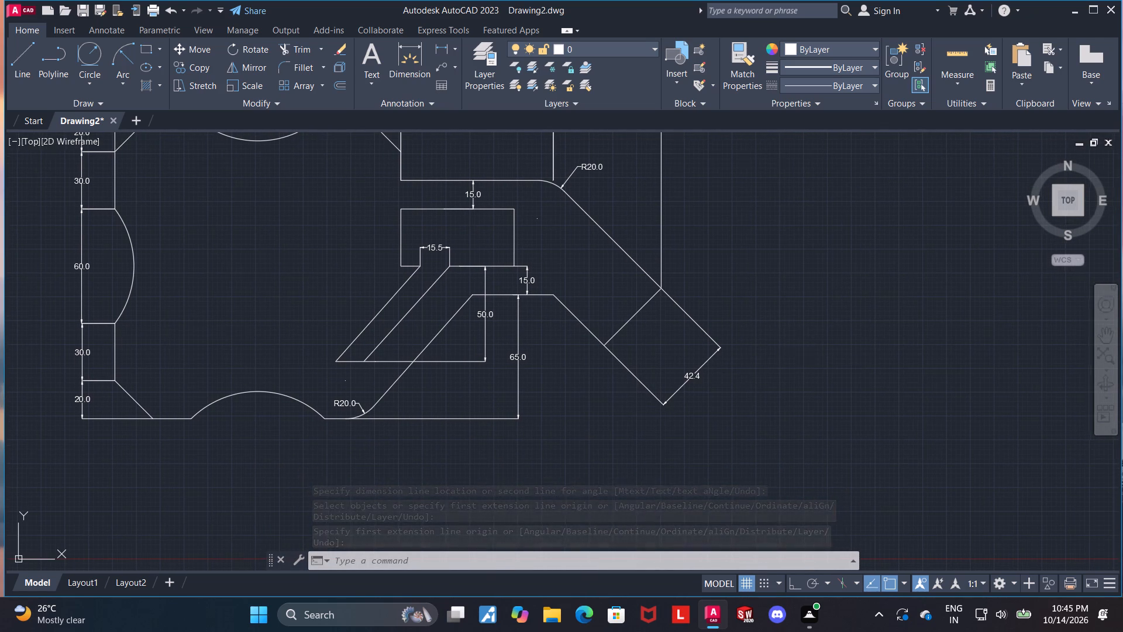
pyautogui.moveTo(802, 356); pyautogui.dragTo(804, 374, button='middle')
pyautogui.scroll(2, 538, 335)
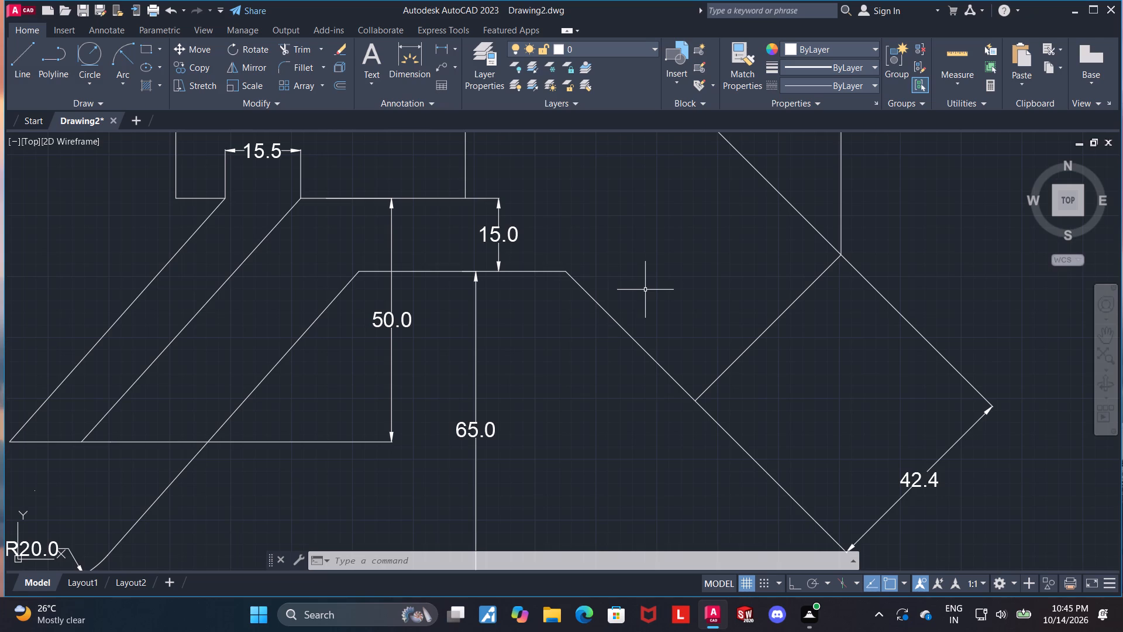
pyautogui.click(94, 57)
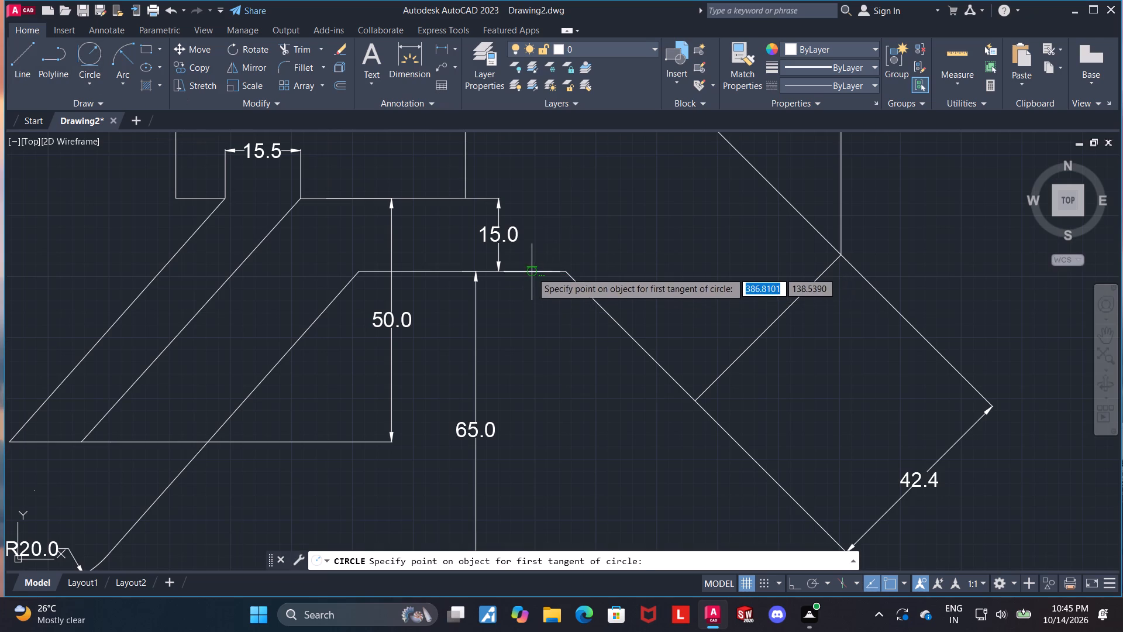
pyautogui.click(532, 272)
pyautogui.click(588, 308)
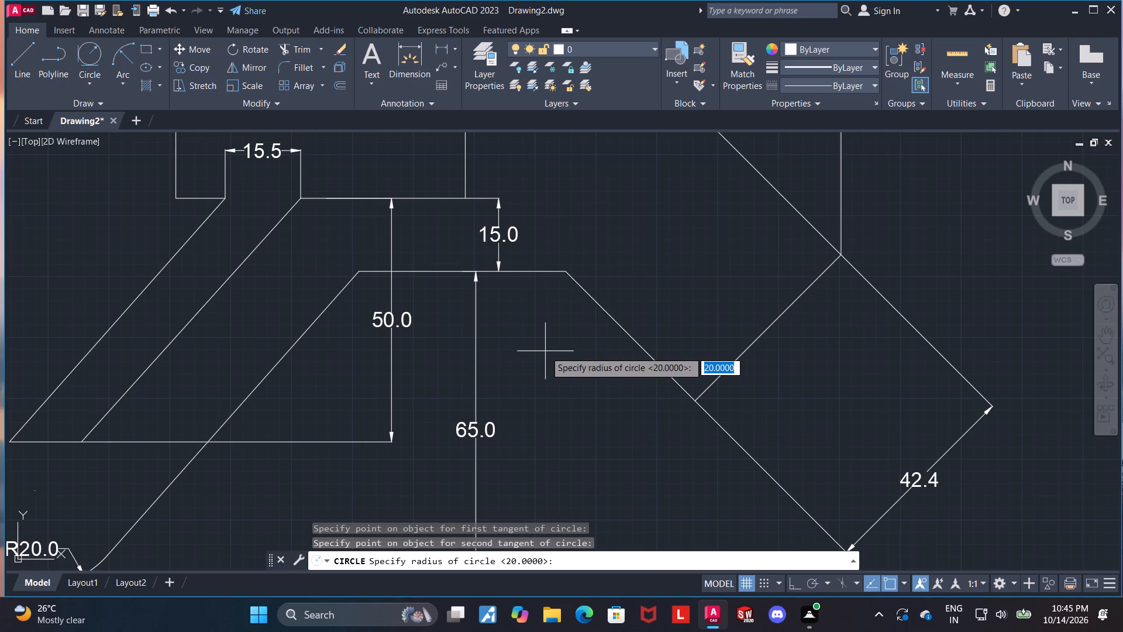
pyautogui.write('20')
pyautogui.press('Return')
pyautogui.press('Escape')
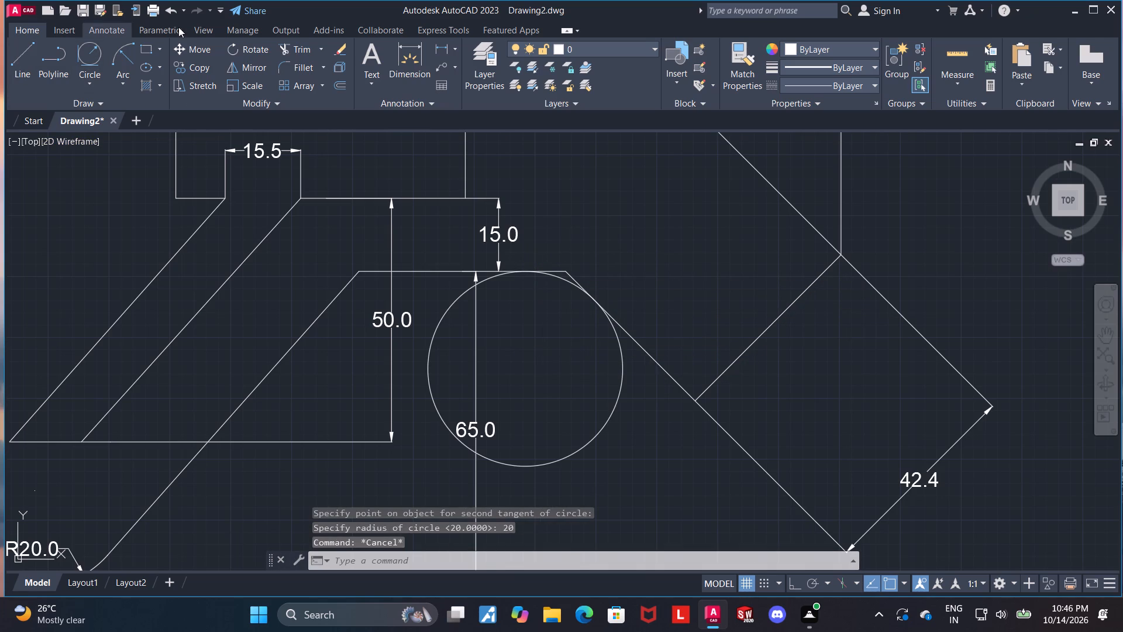
# Trim the radius 20 circle and the sharp corner to leave a tangent arc between the horizontal edge and the arm's lower edge.
pyautogui.click(293, 54)
pyautogui.moveTo(449, 335); pyautogui.dragTo(426, 335)
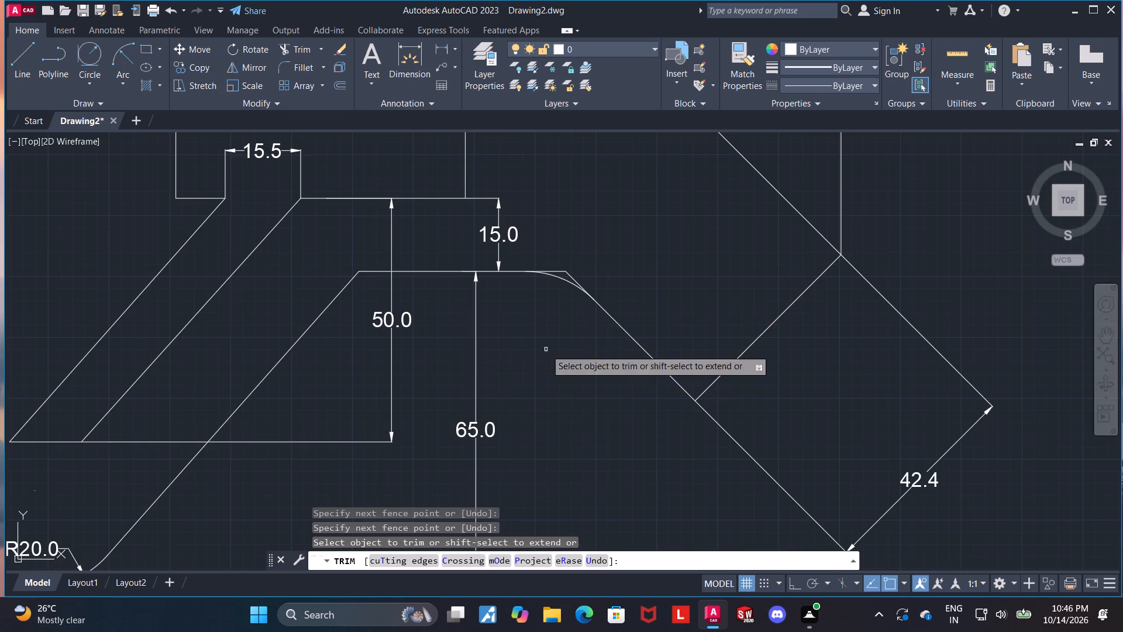
pyautogui.scroll(2, 571, 265)
pyautogui.moveTo(590, 300); pyautogui.dragTo(536, 273)
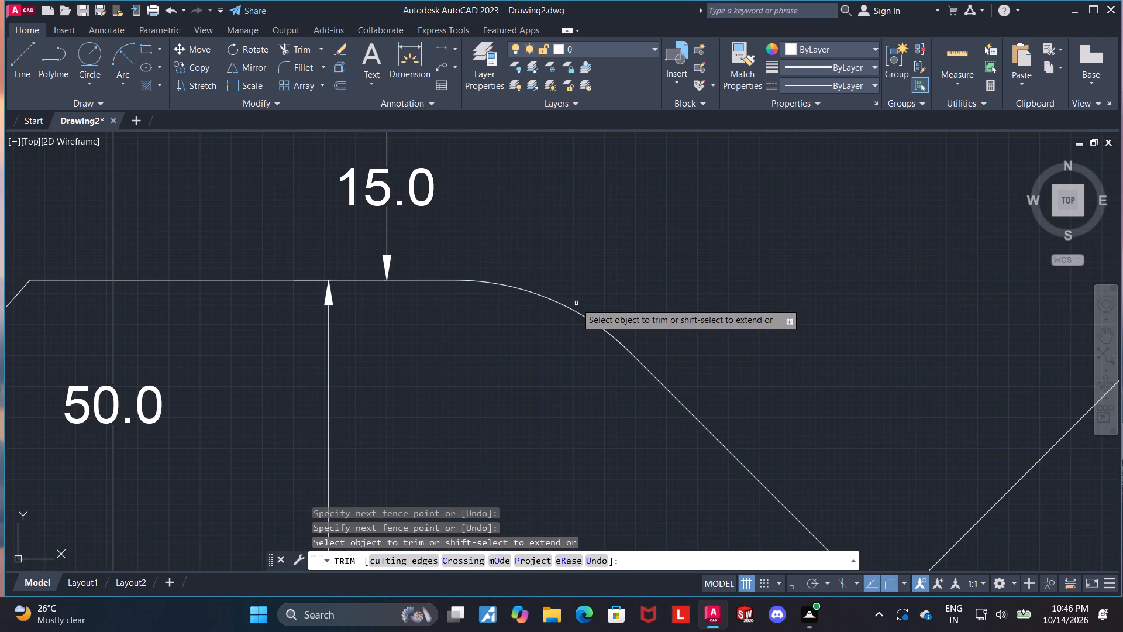
pyautogui.scroll(-1, 577, 304)
pyautogui.scroll(1, 583, 339)
pyautogui.scroll(-2, 597, 362)
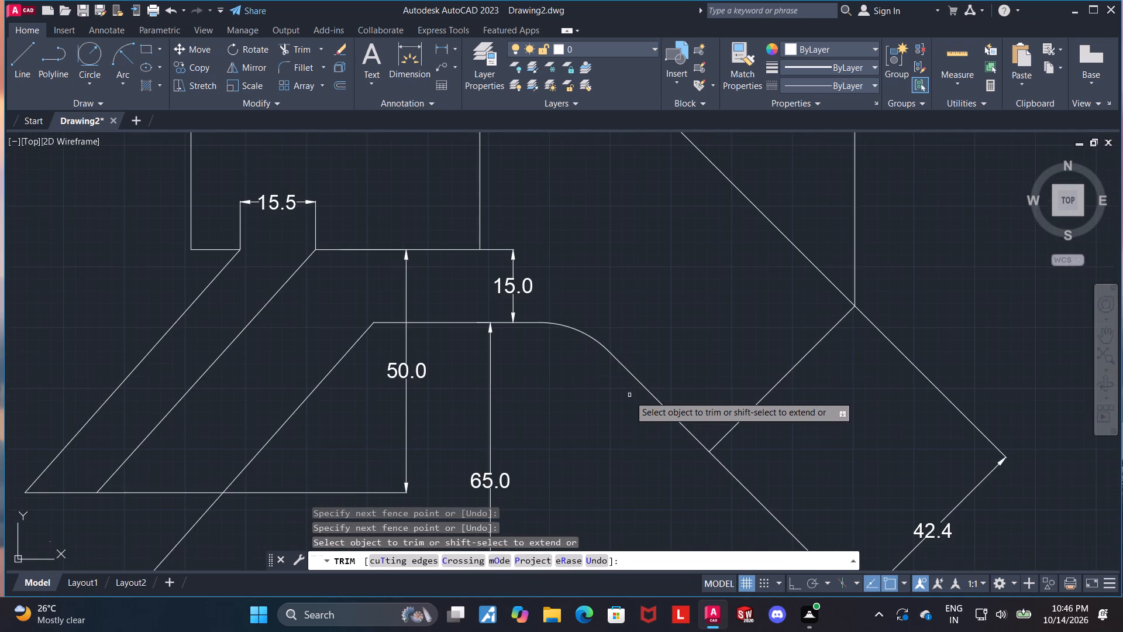
pyautogui.moveTo(628, 396); pyautogui.dragTo(493, 369, button='middle')
pyautogui.scroll(-1, 509, 377)
pyautogui.press('Escape')
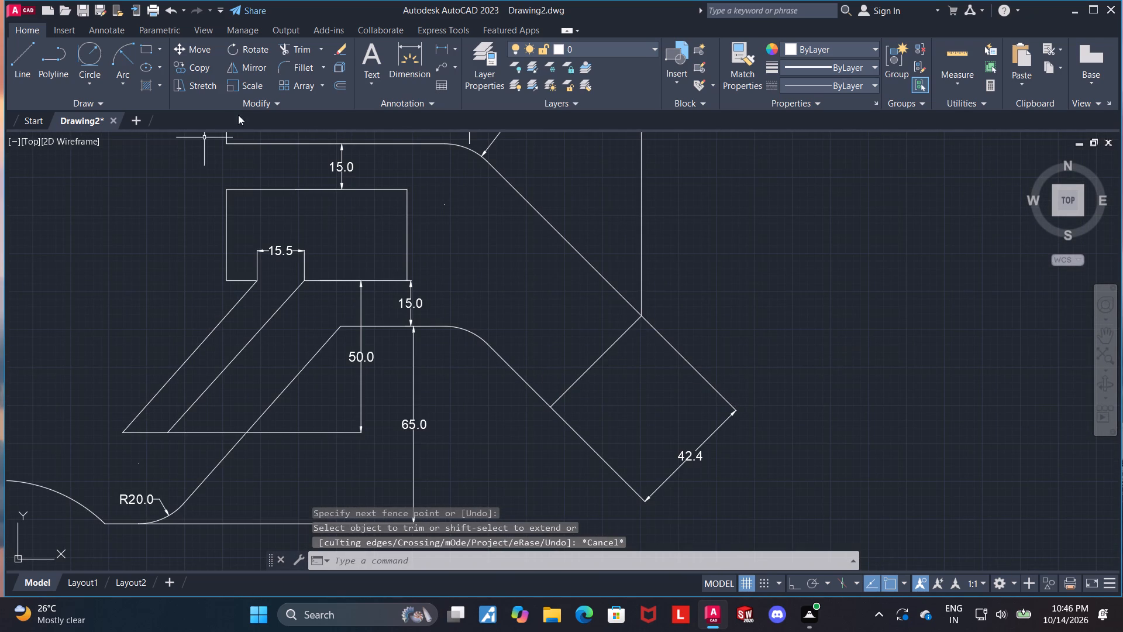
# Draw a radius 10 circle centred on the midpoint of the diagonal line crossing the 45° arm.
pyautogui.click(90, 74)
pyautogui.click(93, 105)
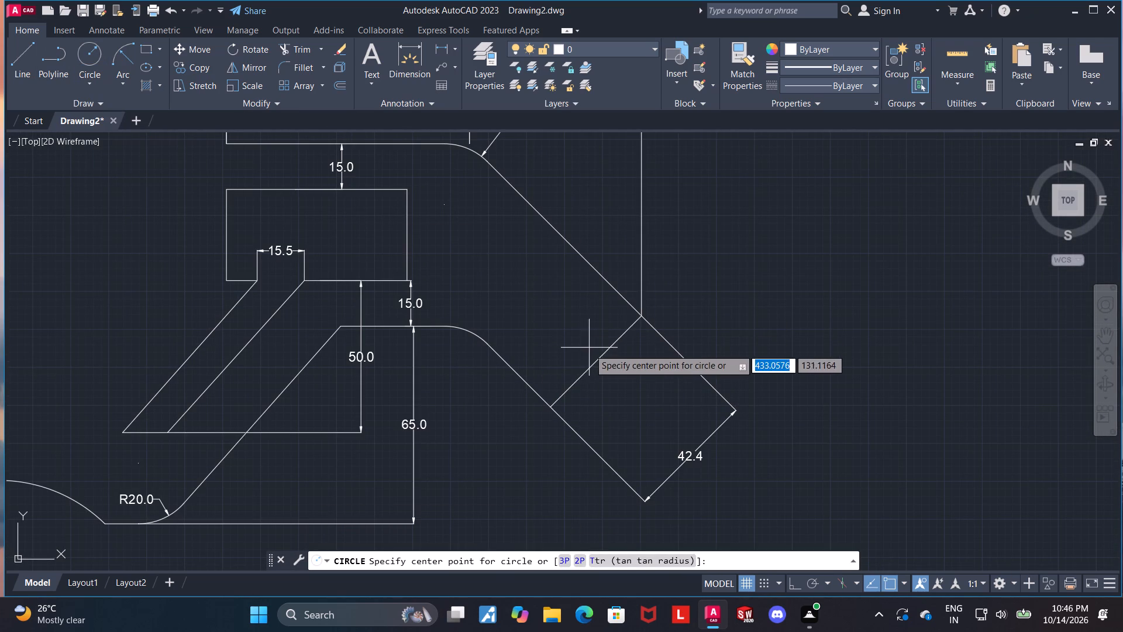
pyautogui.click(594, 360)
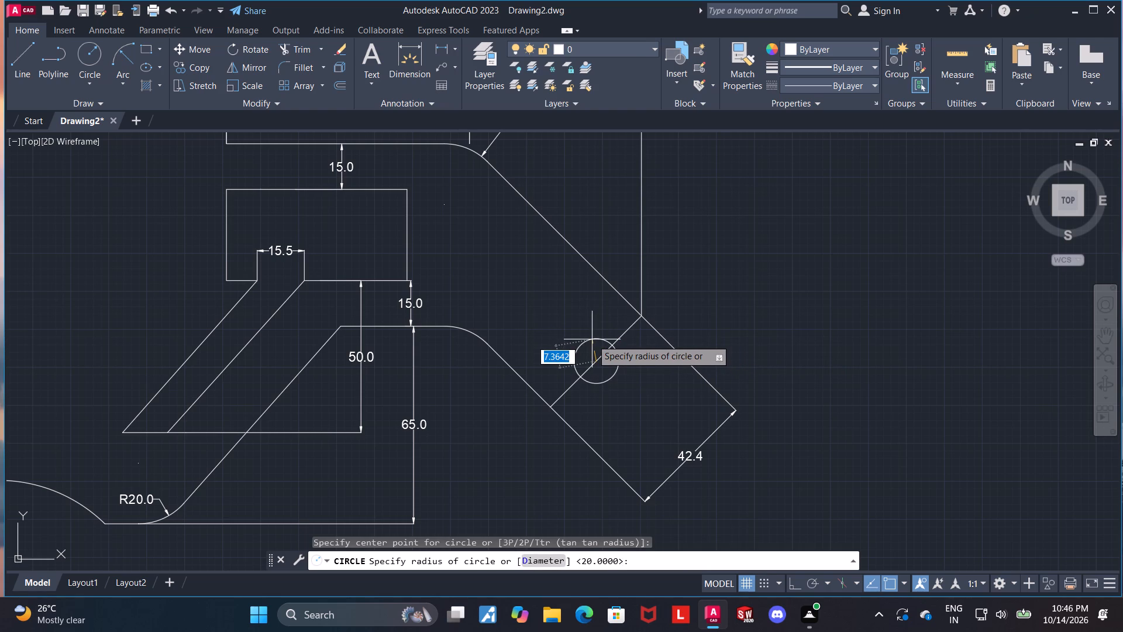
pyautogui.write('10')
pyautogui.press('Return')
pyautogui.press('Escape')
pyautogui.press('Escape')
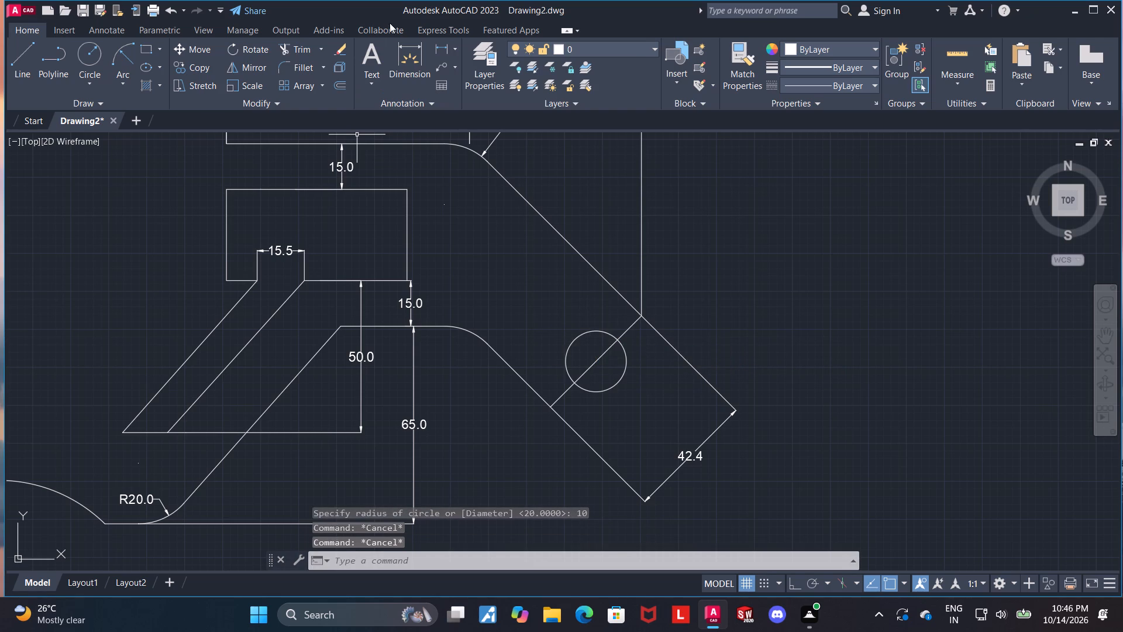
# Trim away the radius 10 circle's lower-right half and the diagonal line segment inside it, leaving an arc notch.
pyautogui.click(304, 43)
pyautogui.moveTo(611, 380); pyautogui.dragTo(615, 390)
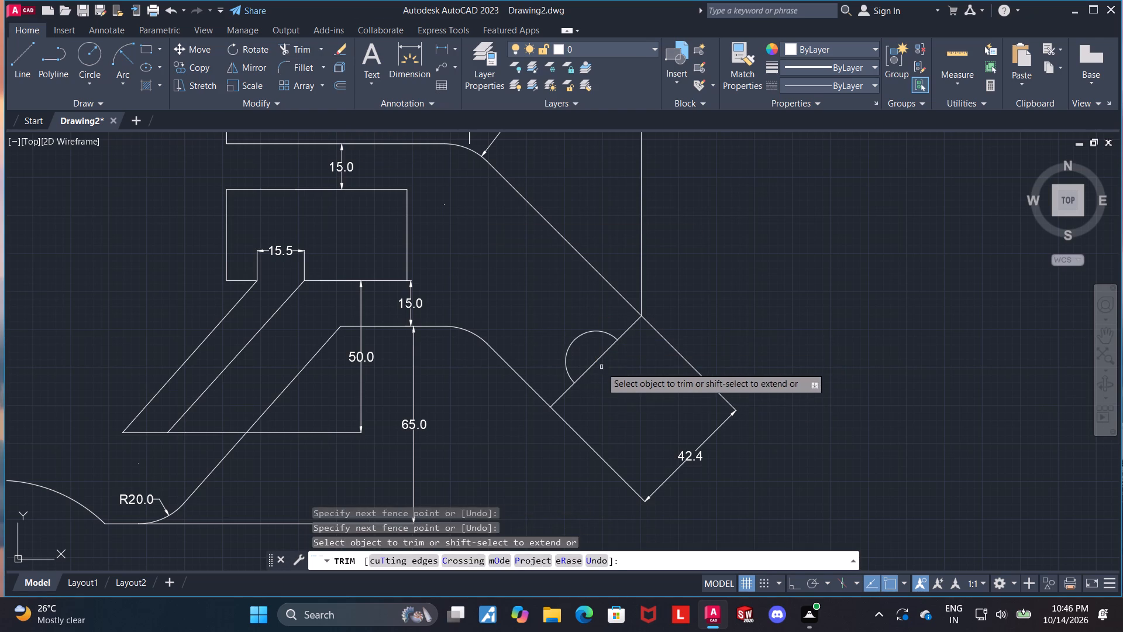
pyautogui.moveTo(598, 363); pyautogui.dragTo(589, 350)
pyautogui.scroll(-2, 604, 369)
pyautogui.scroll(1, 609, 332)
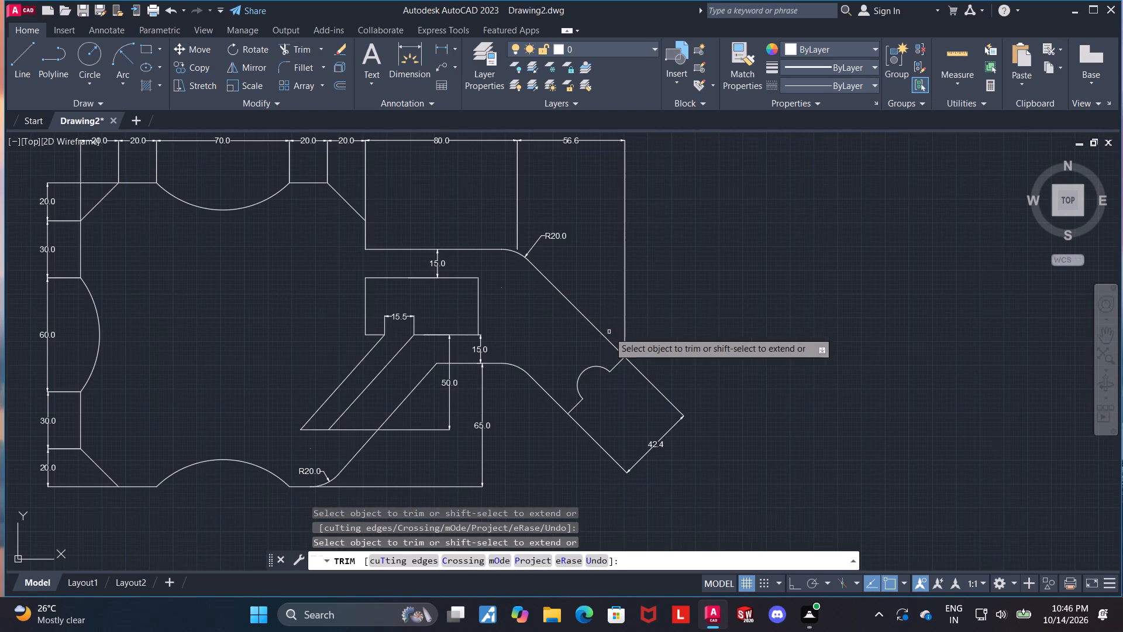
pyautogui.press('Escape')
pyautogui.press('Escape')
# Draw a radius 15 circle centred on the midpoint of the arm's upper slanted edge.
pyautogui.click(83, 46)
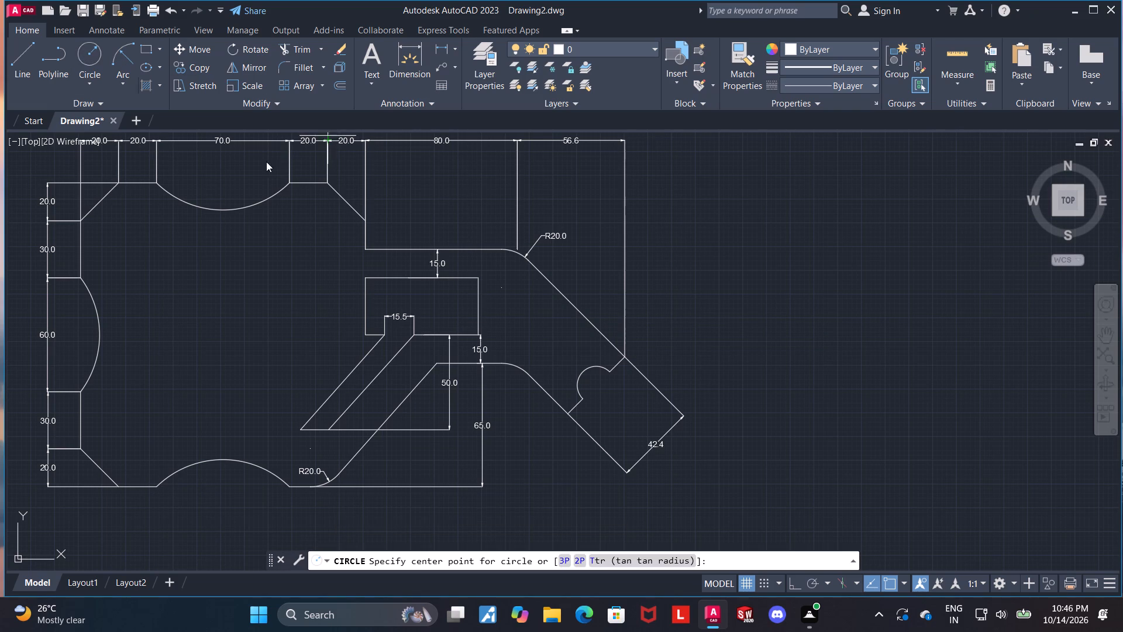
pyautogui.click(573, 311)
pyautogui.press('1')
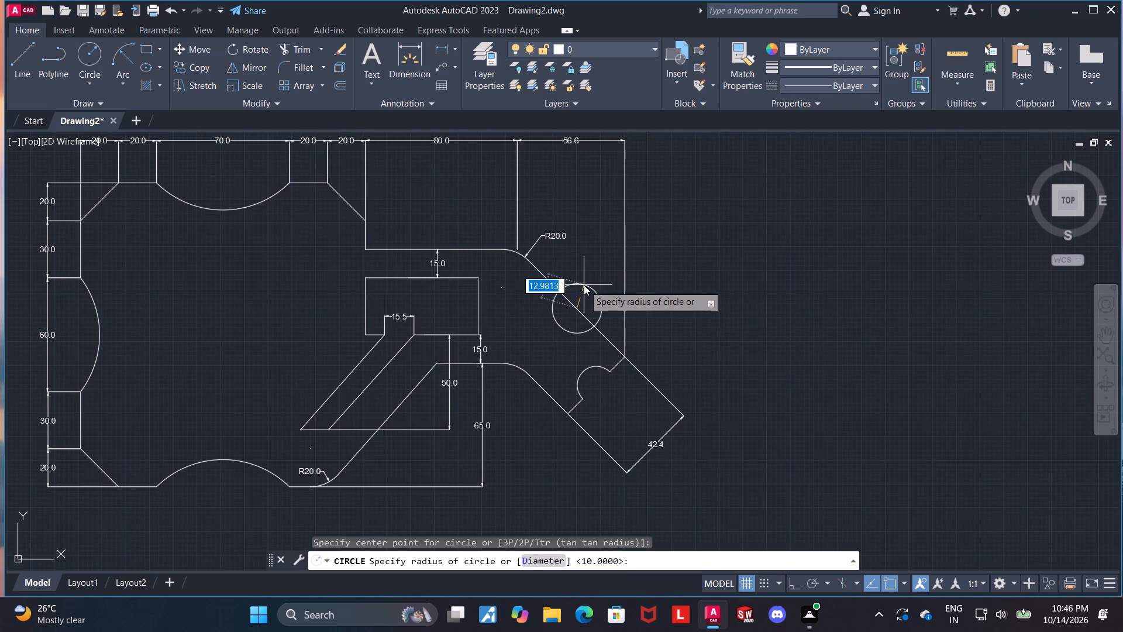
pyautogui.press('5')
pyautogui.press('Return')
pyautogui.press('Escape')
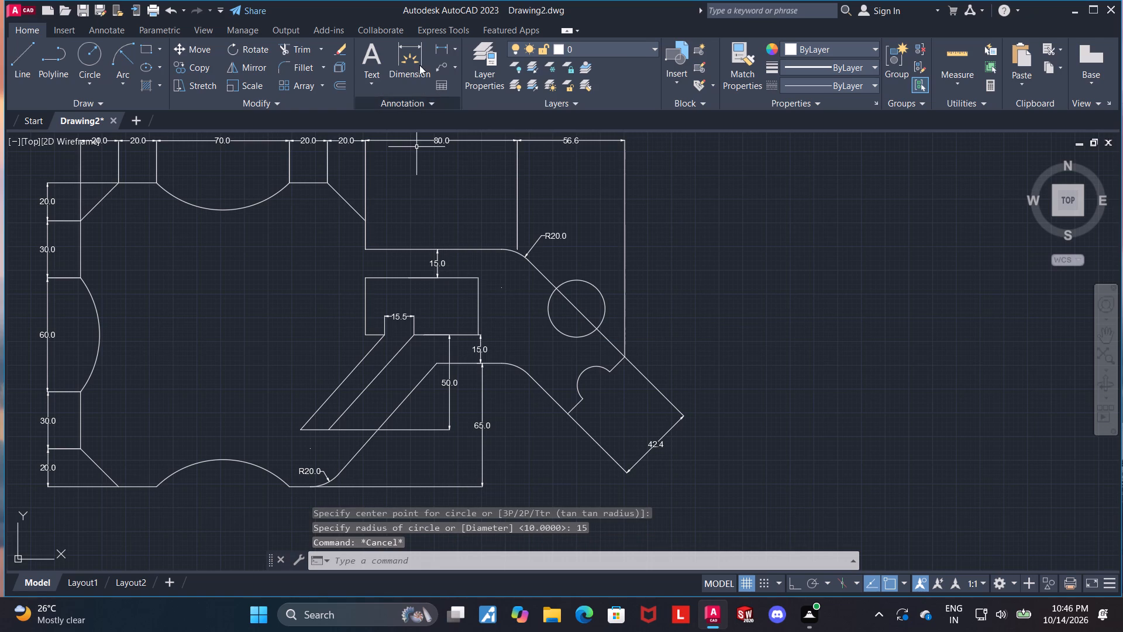
# Trim away the radius 15 circle's outer half and the slanted edge segment inside it, leaving an arc notch in the arm.
pyautogui.click(290, 46)
pyautogui.moveTo(590, 291); pyautogui.dragTo(589, 280)
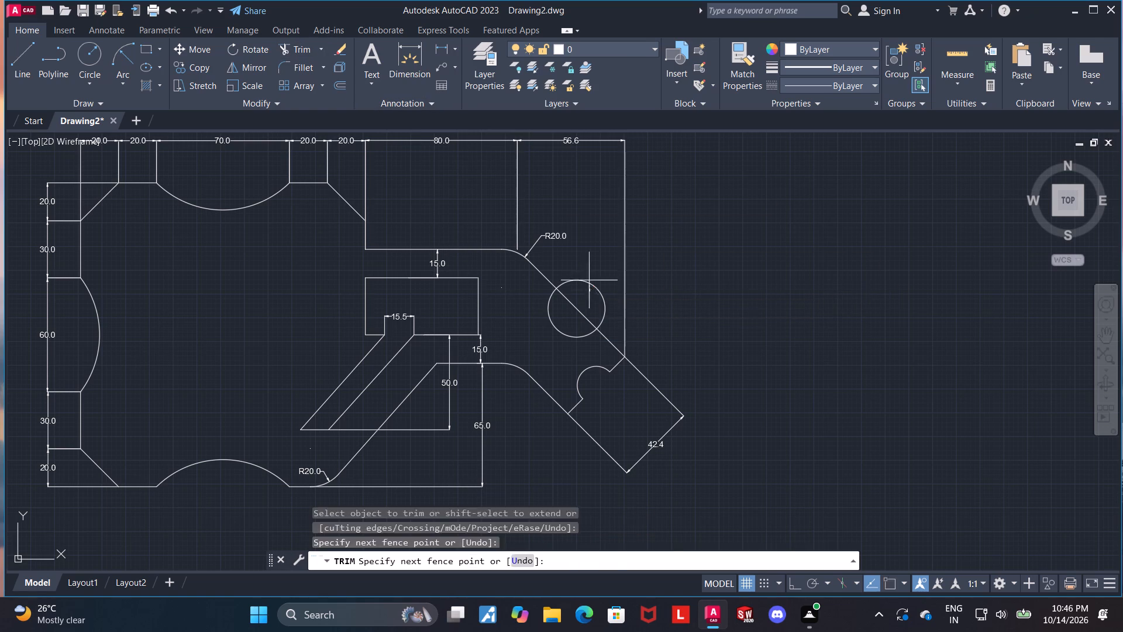
pyautogui.moveTo(589, 280); pyautogui.dragTo(589, 277)
pyautogui.click(576, 307)
pyautogui.scroll(-1, 635, 324)
pyautogui.scroll(1, 623, 387)
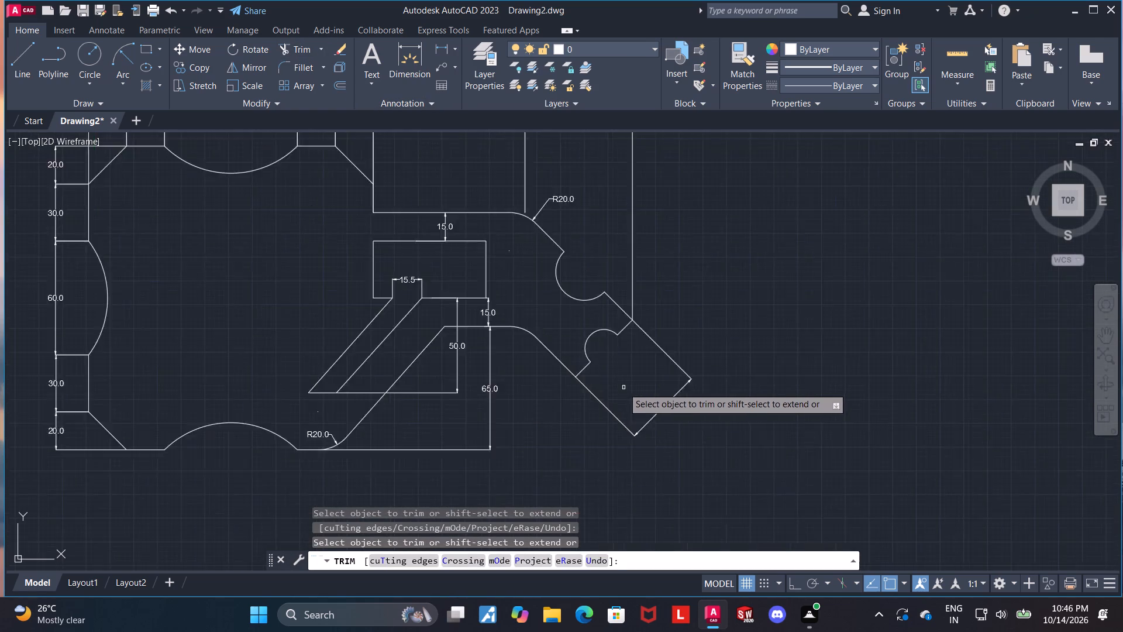
pyautogui.scroll(2, 623, 387)
pyautogui.press('Escape')
pyautogui.press('Escape')
# Add a radius dimension to the radius 10 arc, placing its text inside the arc.
pyautogui.click(414, 64)
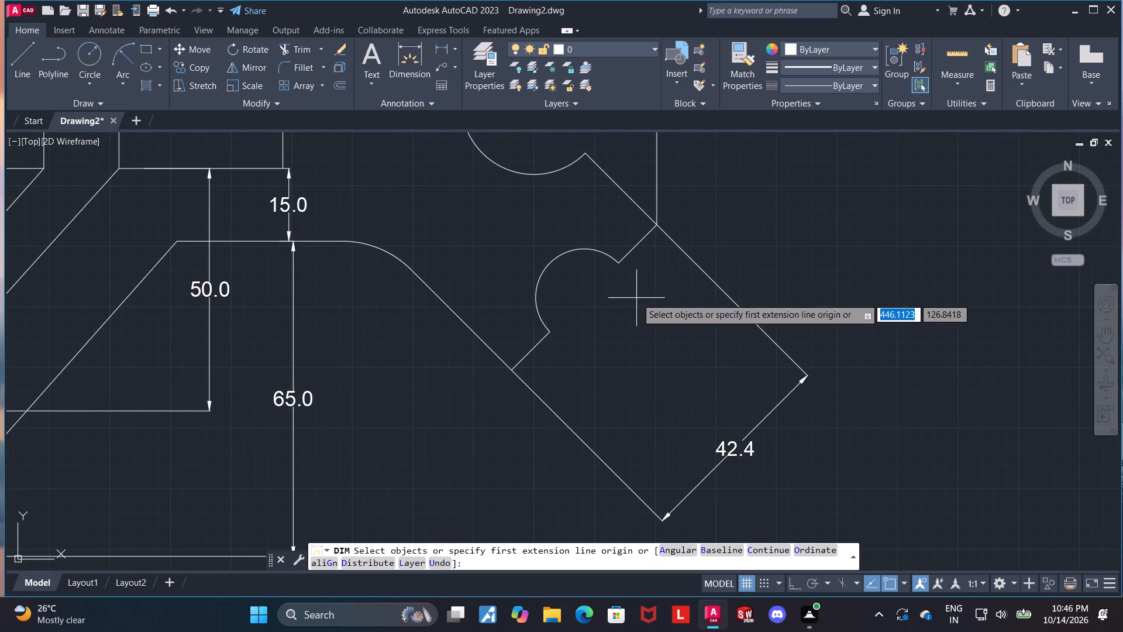
pyautogui.click(608, 256)
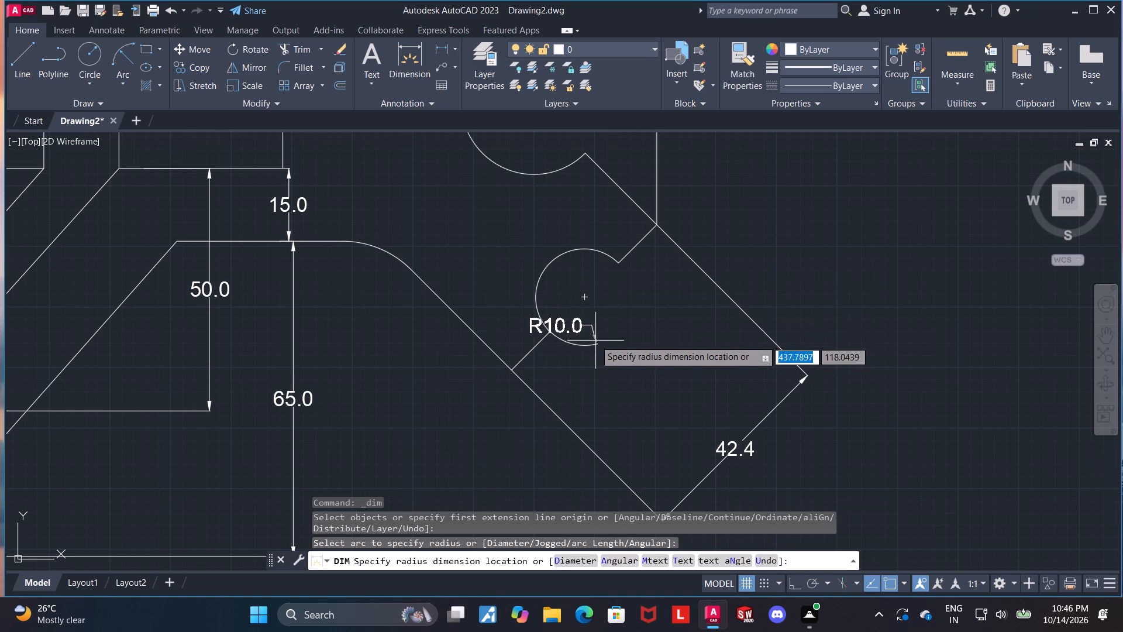
pyautogui.click(573, 314)
pyautogui.press('Escape')
# Add a radius dimension to the radius 15 arc, placing its text inside the arc.
pyautogui.scroll(-2, 588, 319)
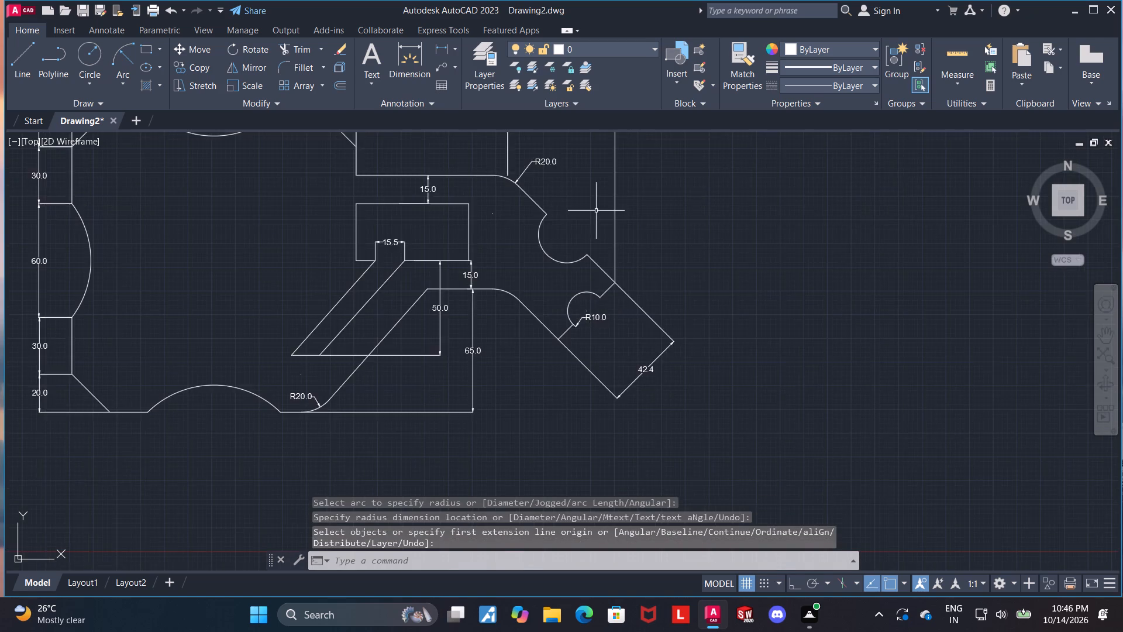
pyautogui.scroll(2, 596, 210)
pyautogui.press('Escape')
pyautogui.click(421, 58)
pyautogui.click(452, 260)
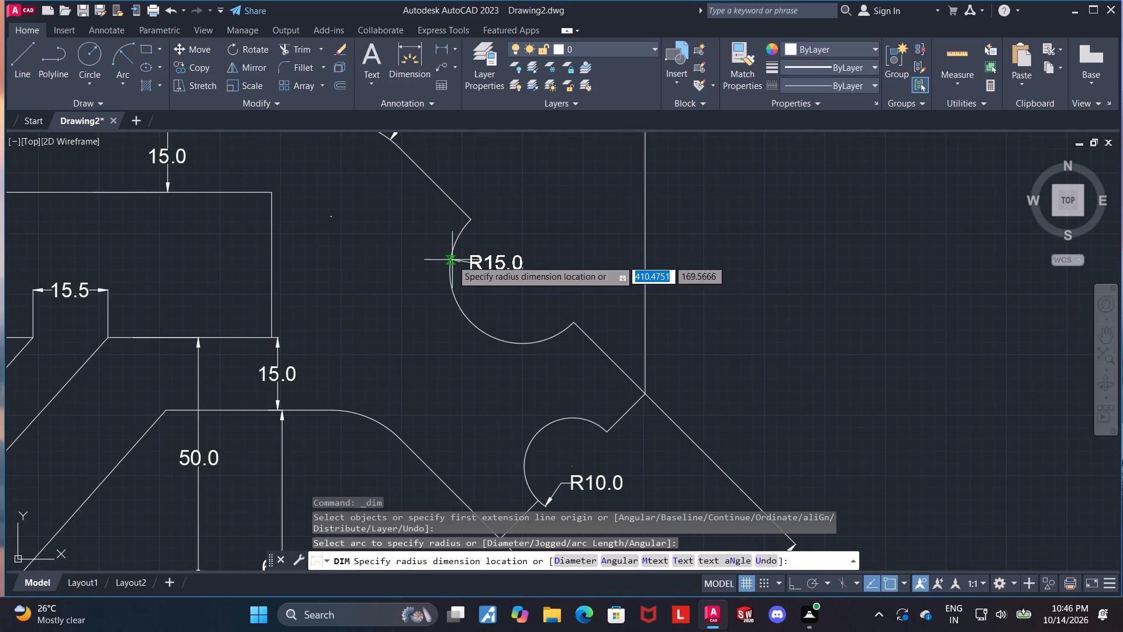
pyautogui.click(509, 267)
pyautogui.scroll(-3, 514, 269)
pyautogui.press('Escape')
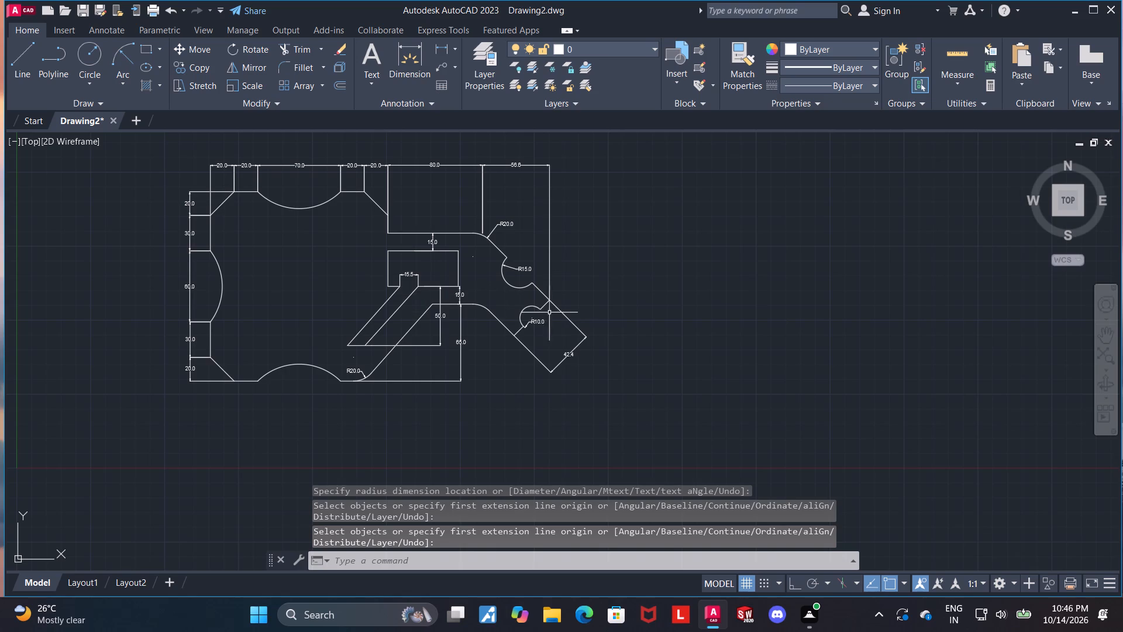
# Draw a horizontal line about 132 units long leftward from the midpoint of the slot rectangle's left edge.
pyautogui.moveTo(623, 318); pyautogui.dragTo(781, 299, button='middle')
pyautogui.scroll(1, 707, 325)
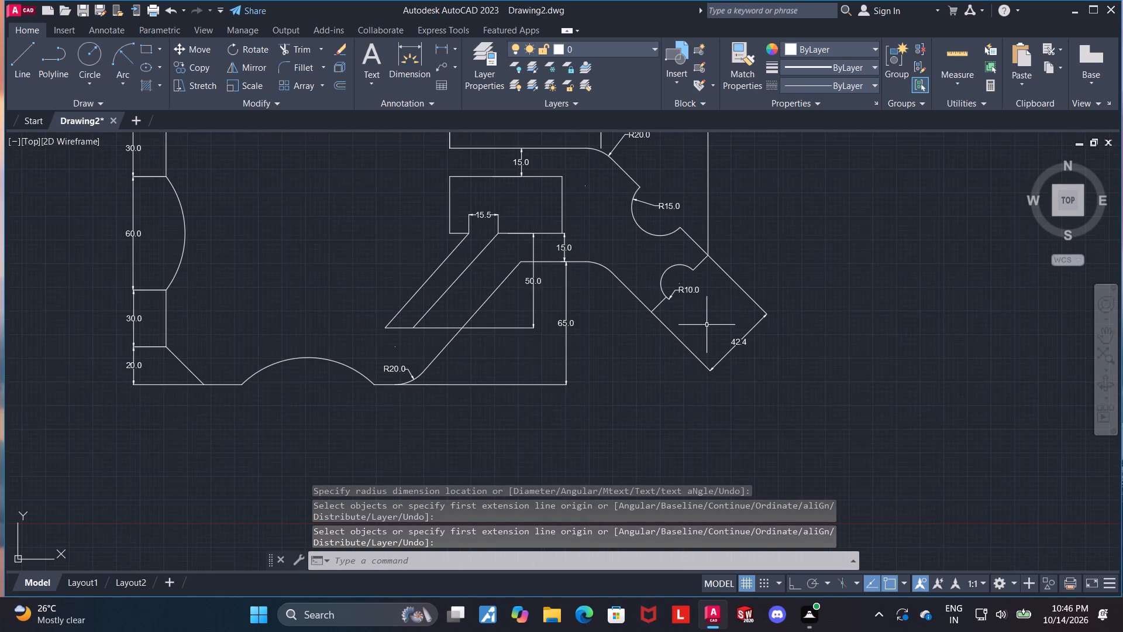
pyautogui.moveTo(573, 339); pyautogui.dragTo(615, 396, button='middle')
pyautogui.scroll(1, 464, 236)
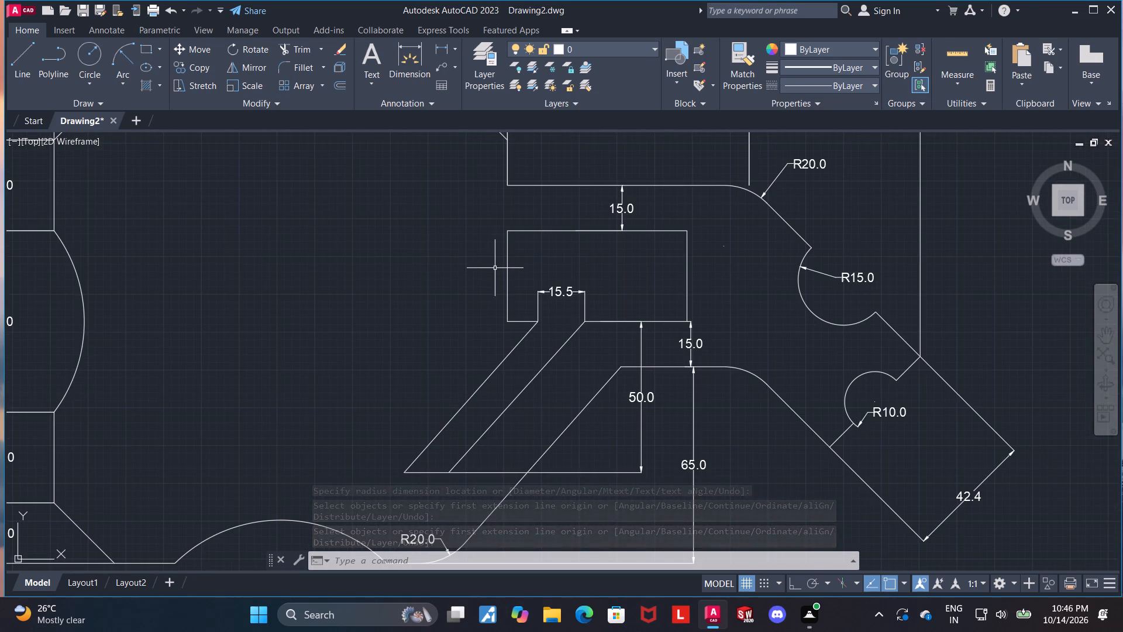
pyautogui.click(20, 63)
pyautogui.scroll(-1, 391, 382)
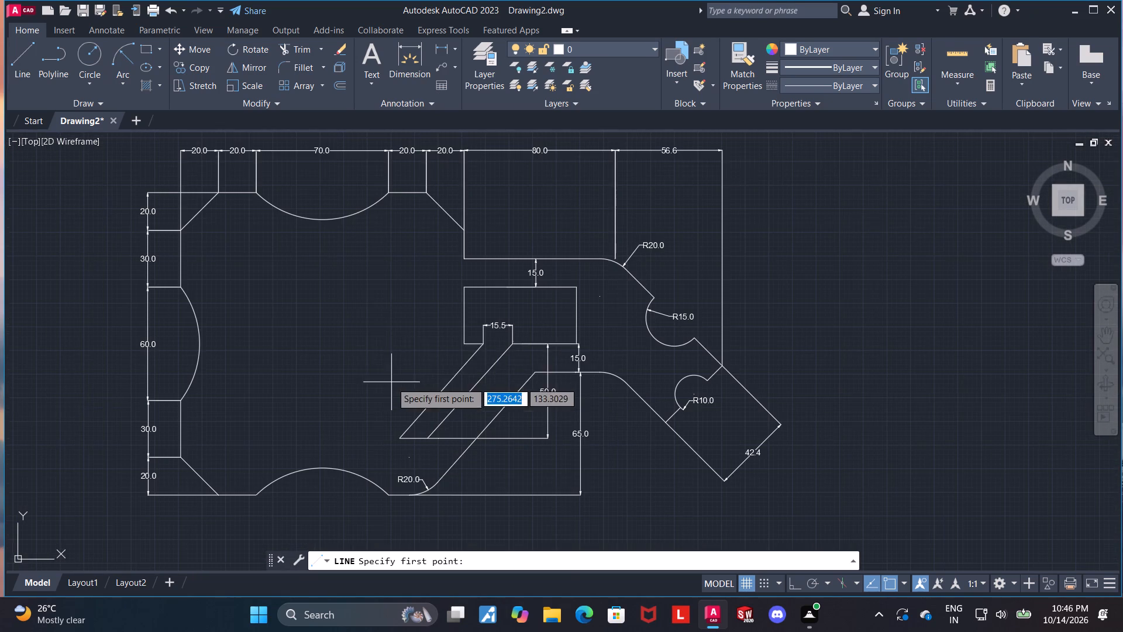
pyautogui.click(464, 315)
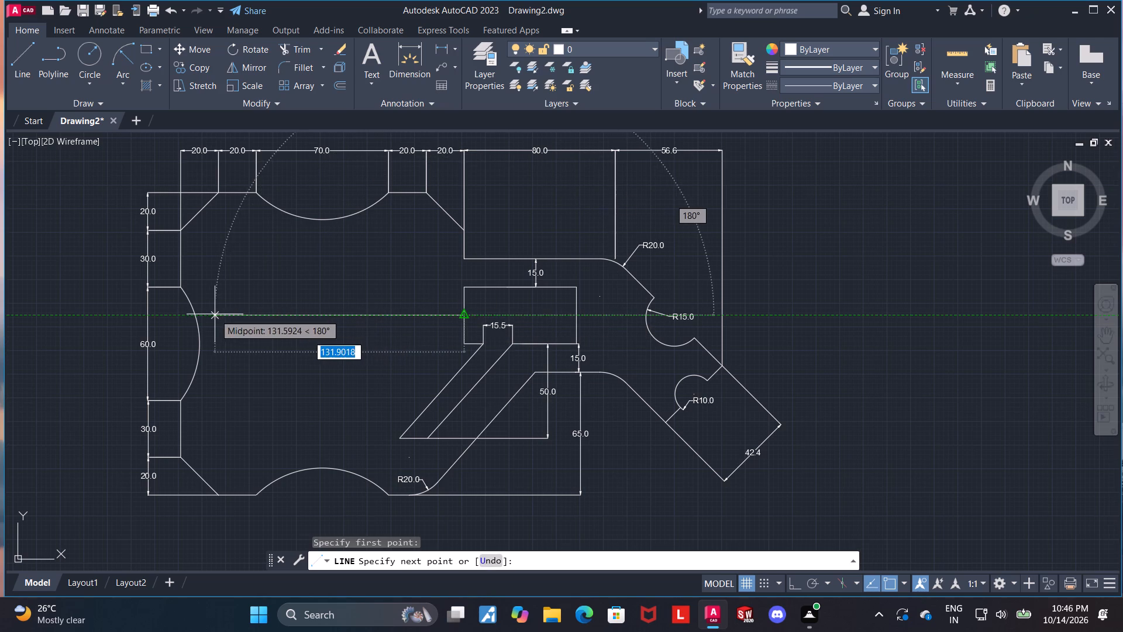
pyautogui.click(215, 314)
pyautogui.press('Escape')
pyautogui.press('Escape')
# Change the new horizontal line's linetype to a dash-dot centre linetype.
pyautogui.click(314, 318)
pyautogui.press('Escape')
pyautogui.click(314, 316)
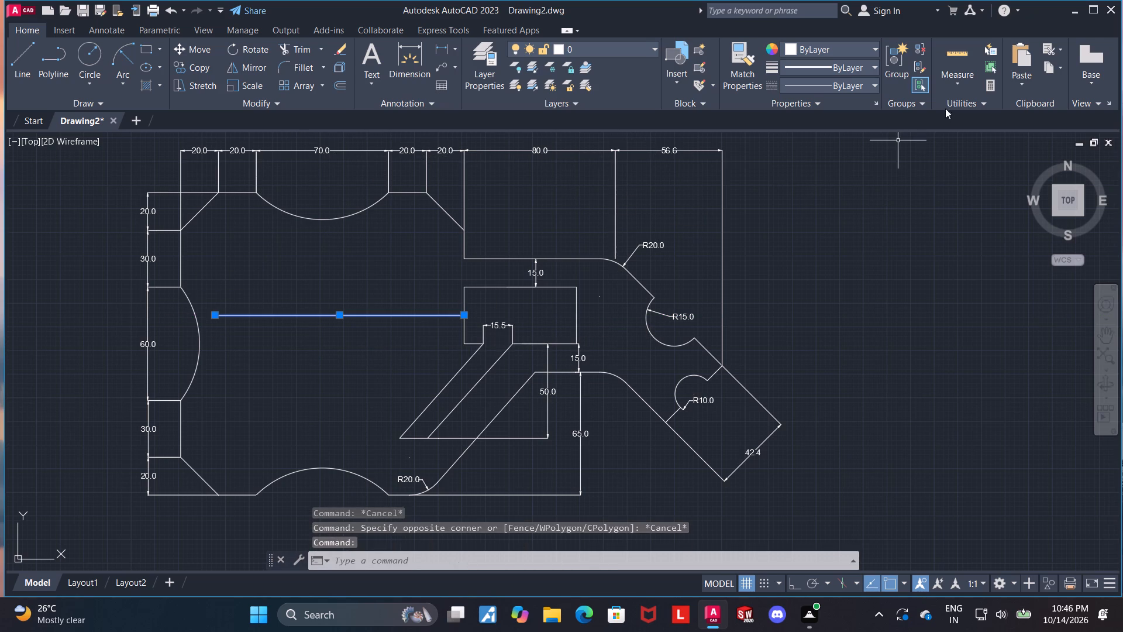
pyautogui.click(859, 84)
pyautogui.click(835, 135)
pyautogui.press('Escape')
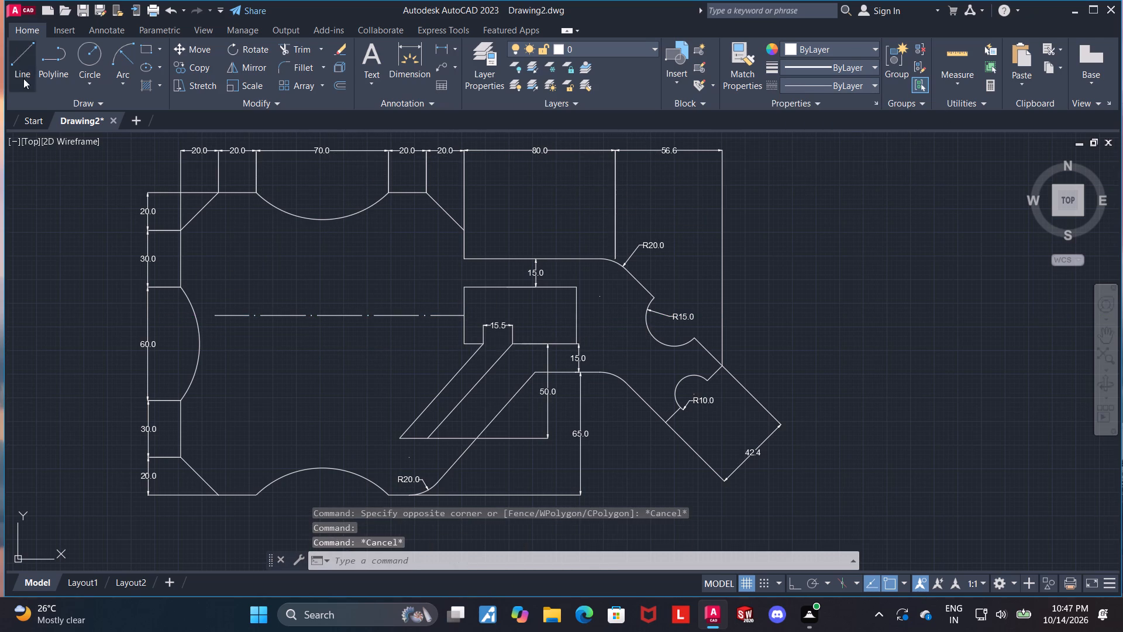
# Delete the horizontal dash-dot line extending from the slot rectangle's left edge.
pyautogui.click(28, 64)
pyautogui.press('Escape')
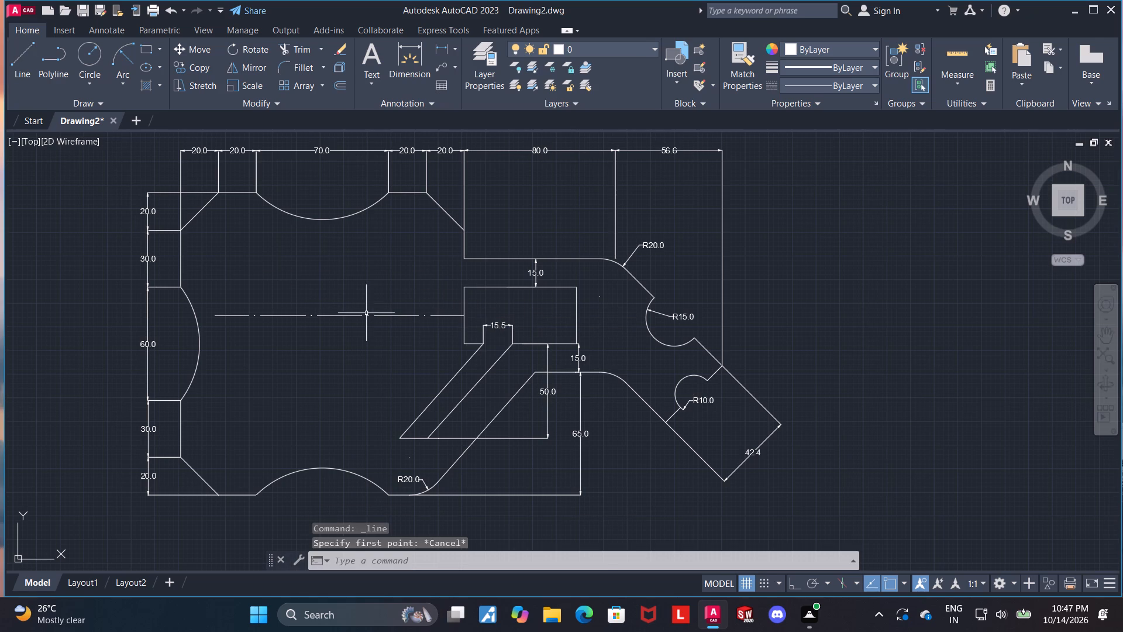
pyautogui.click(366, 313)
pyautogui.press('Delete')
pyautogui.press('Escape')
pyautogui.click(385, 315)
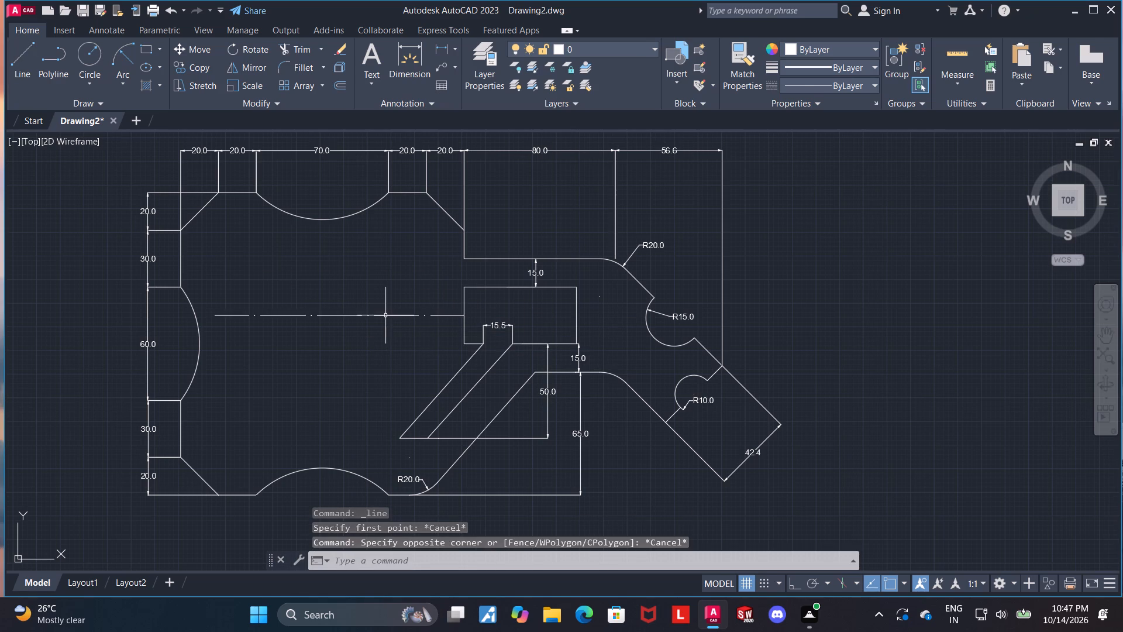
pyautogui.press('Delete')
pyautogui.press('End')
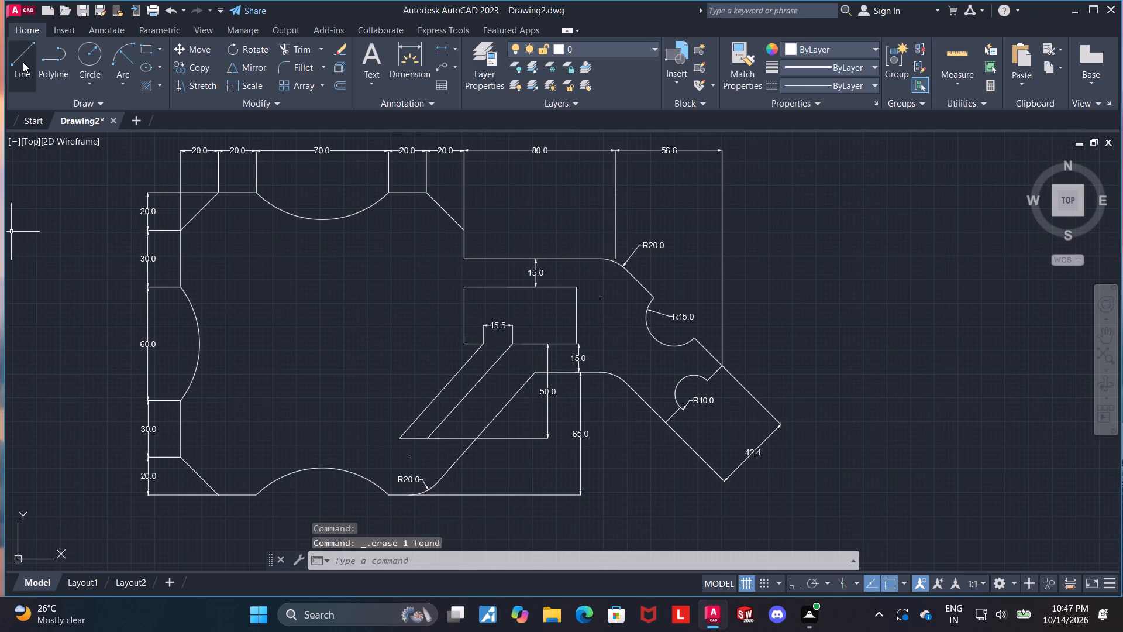
# Draw connected lines from the slot rectangle's upper-left corner: 35 left, 20 up, 80 left, 100 down, 80 right, and up to the 35 line's end.
pyautogui.click(23, 62)
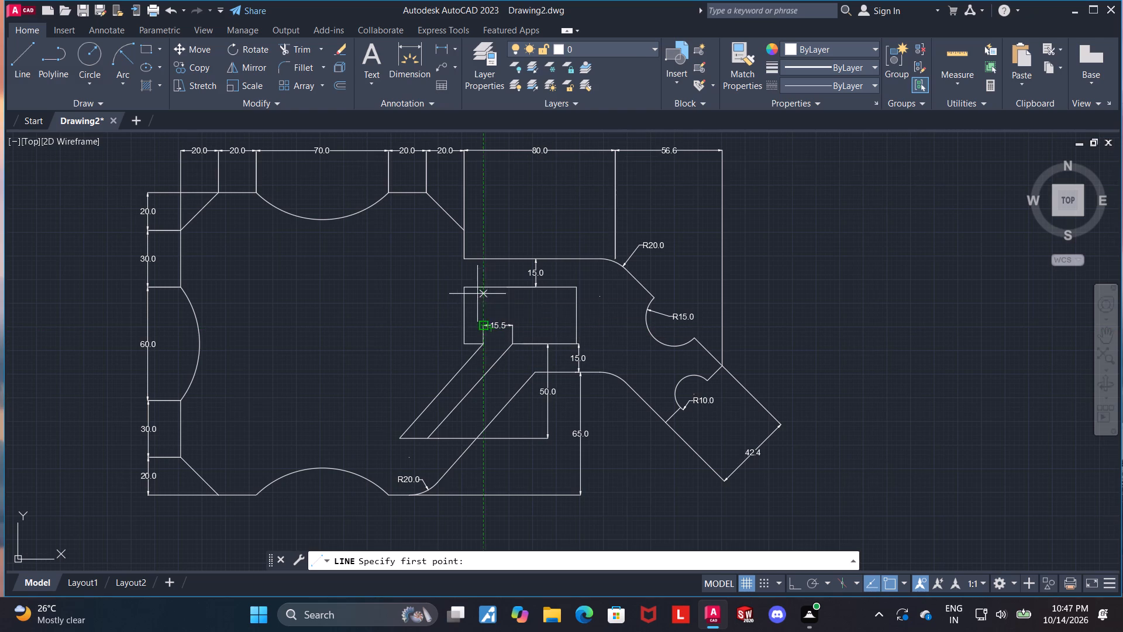
pyautogui.click(463, 289)
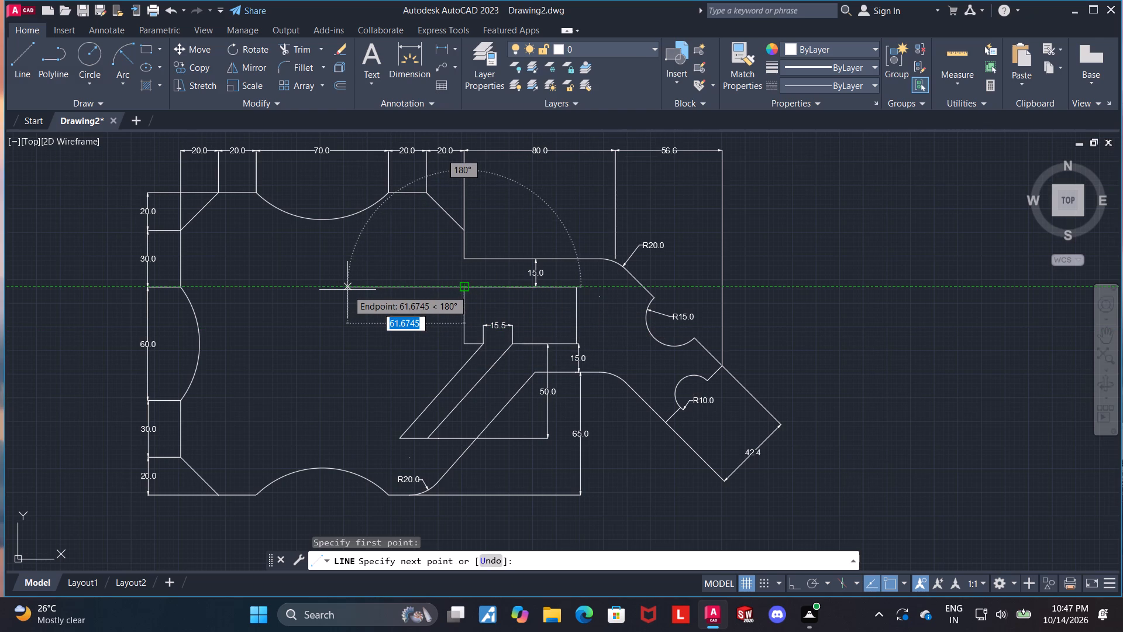
pyautogui.write('35')
pyautogui.press('Return')
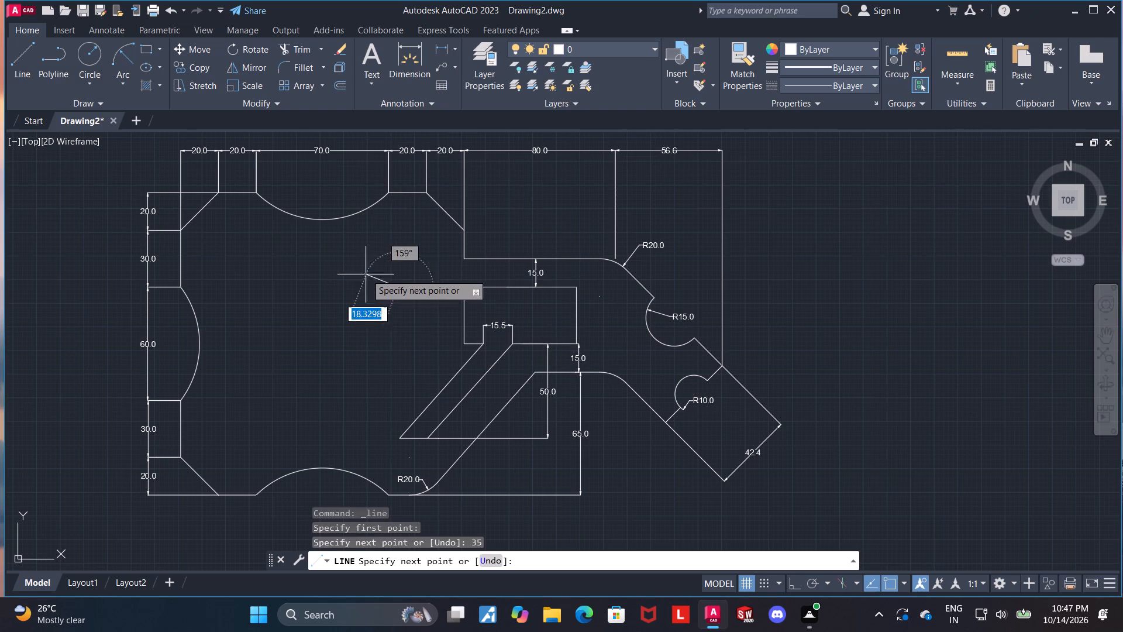
pyautogui.press('F8')
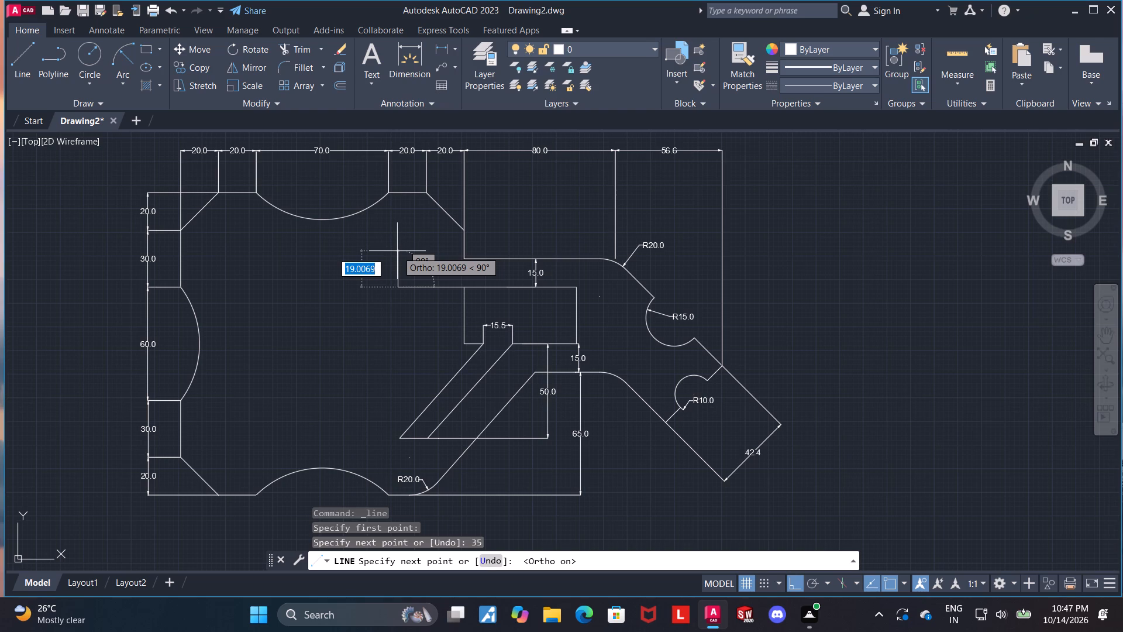
pyautogui.write('20')
pyautogui.press('Return')
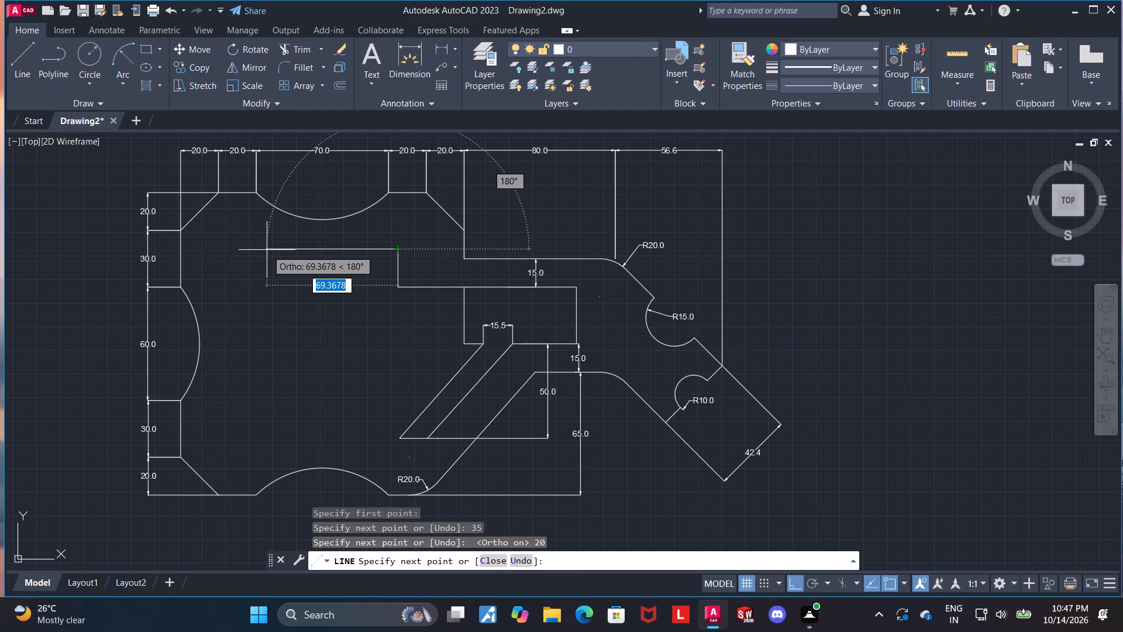
pyautogui.write('80')
pyautogui.press('Return')
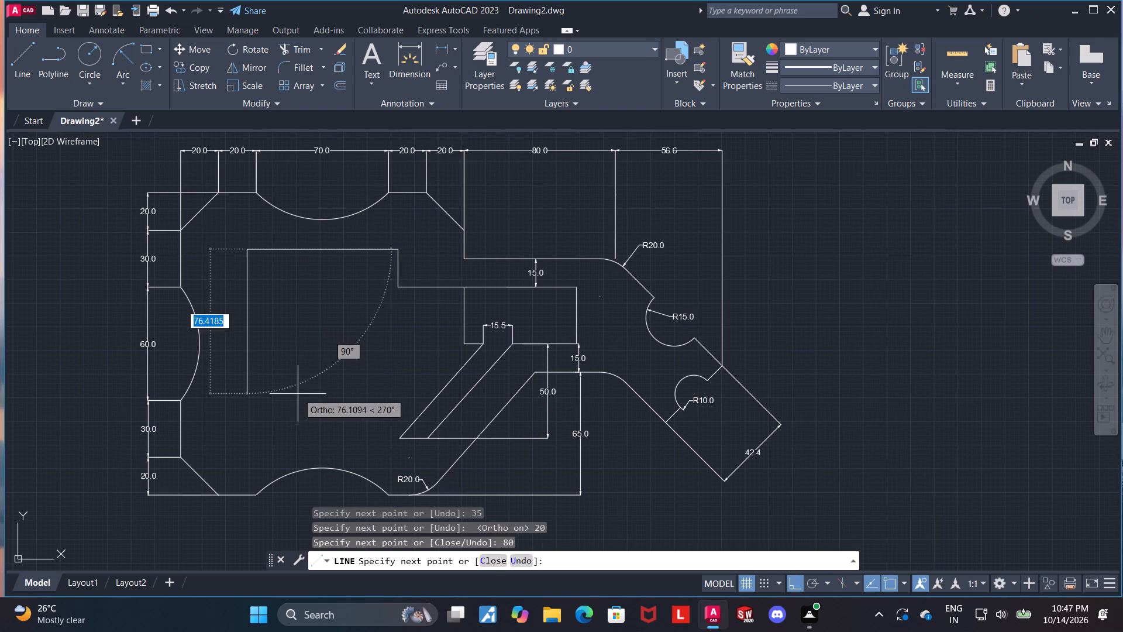
pyautogui.write('100')
pyautogui.press('Return')
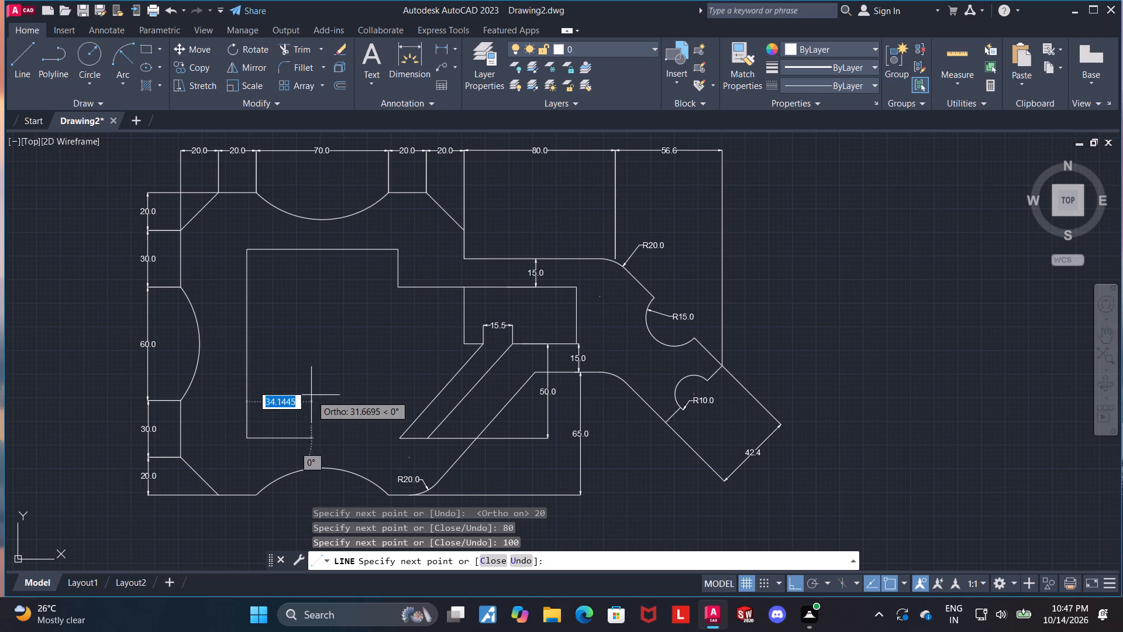
pyautogui.write('80')
pyautogui.press('Return')
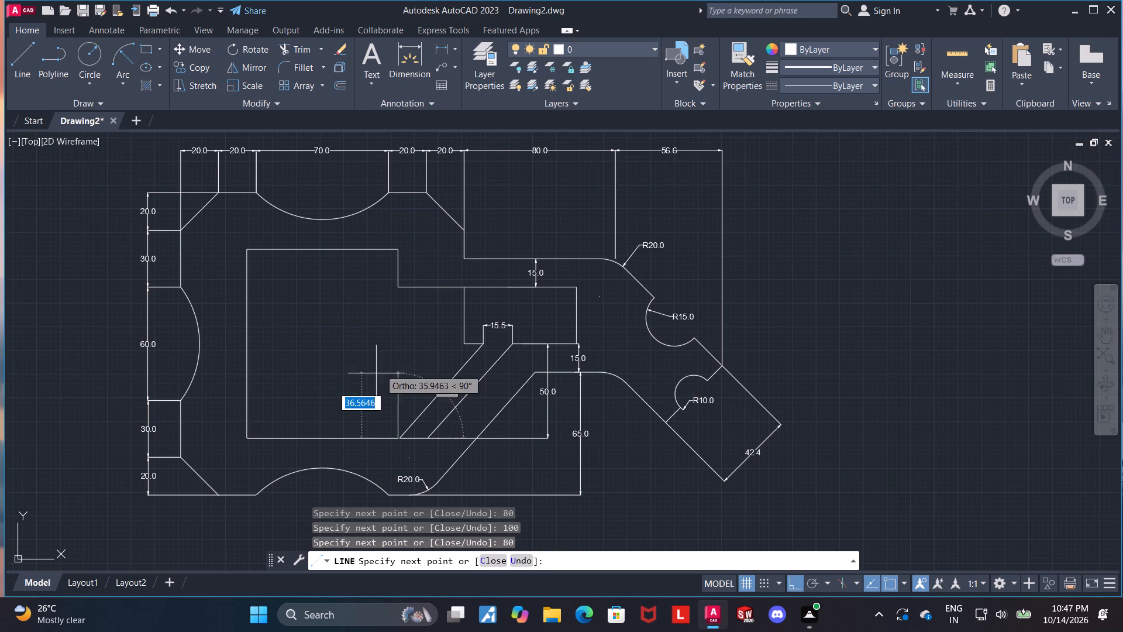
pyautogui.click(397, 288)
pyautogui.press('Escape')
pyautogui.press('Escape')
# Trim away the 35-unit connecting line between the new 80 by 100 rectangle and the slot rectangle.
pyautogui.click(301, 54)
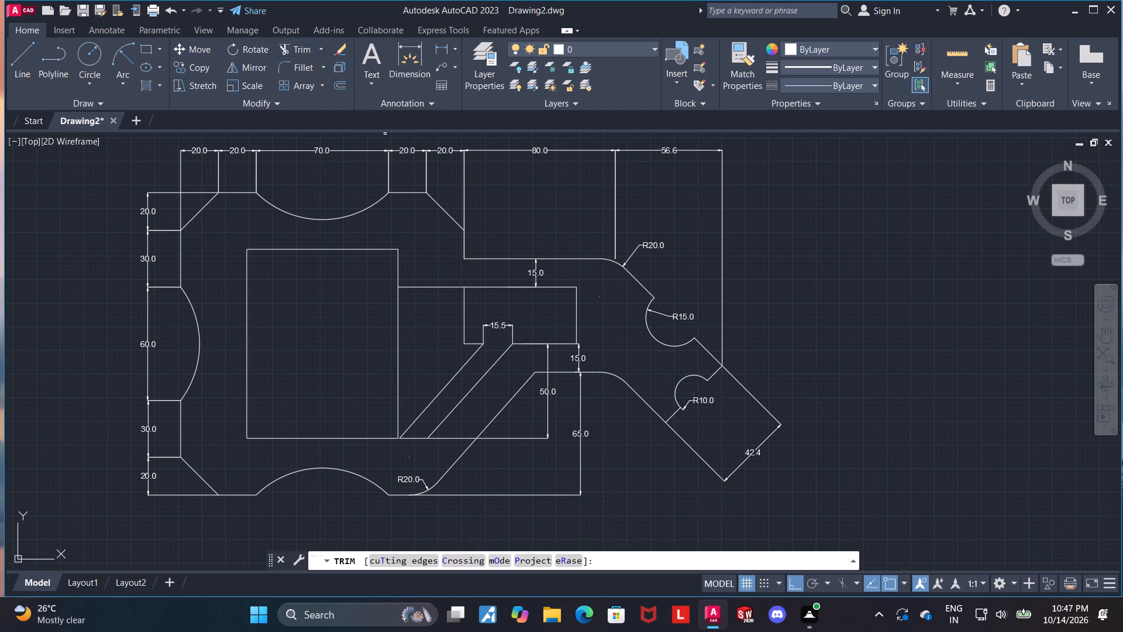
pyautogui.moveTo(430, 294); pyautogui.dragTo(430, 261)
pyautogui.press('Escape')
# Fillet the lower-right corner of the 80 by 100 rectangle with radius 20.
pyautogui.scroll(-1, 452, 338)
pyautogui.scroll(2, 442, 431)
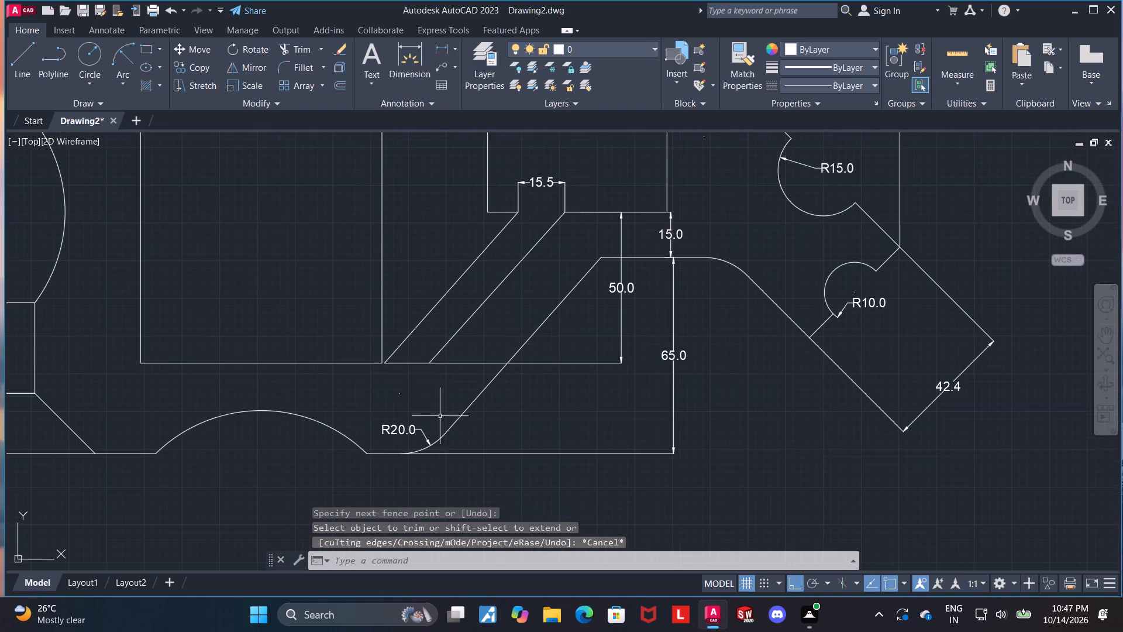
pyautogui.press('f')
pyautogui.press('Return')
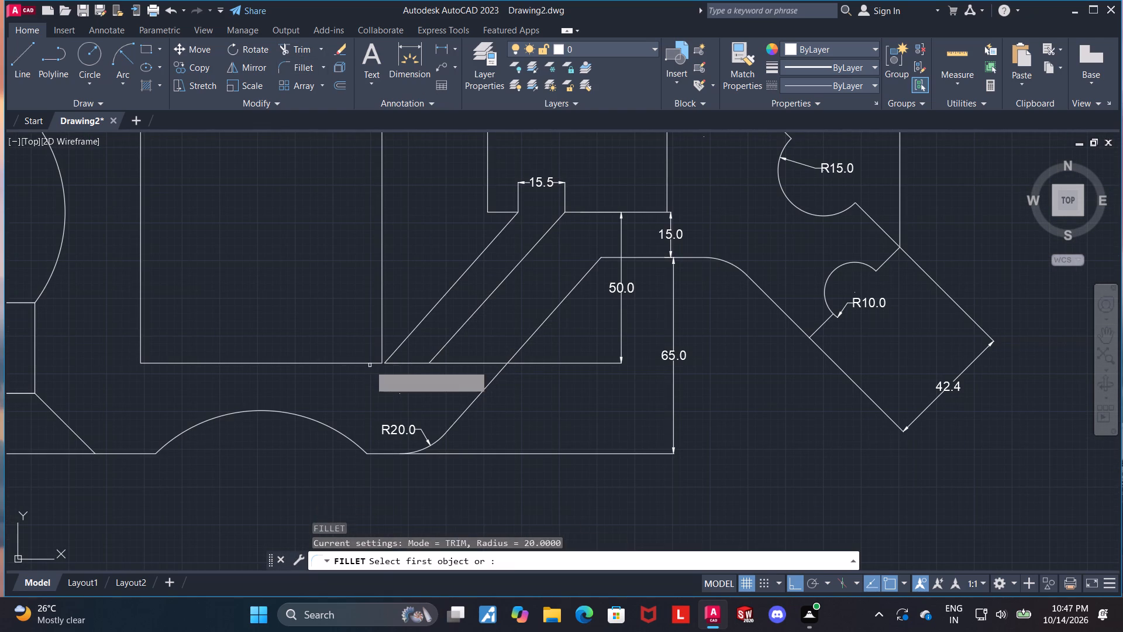
pyautogui.press('r')
pyautogui.press('Return')
pyautogui.write('20')
pyautogui.press('Return')
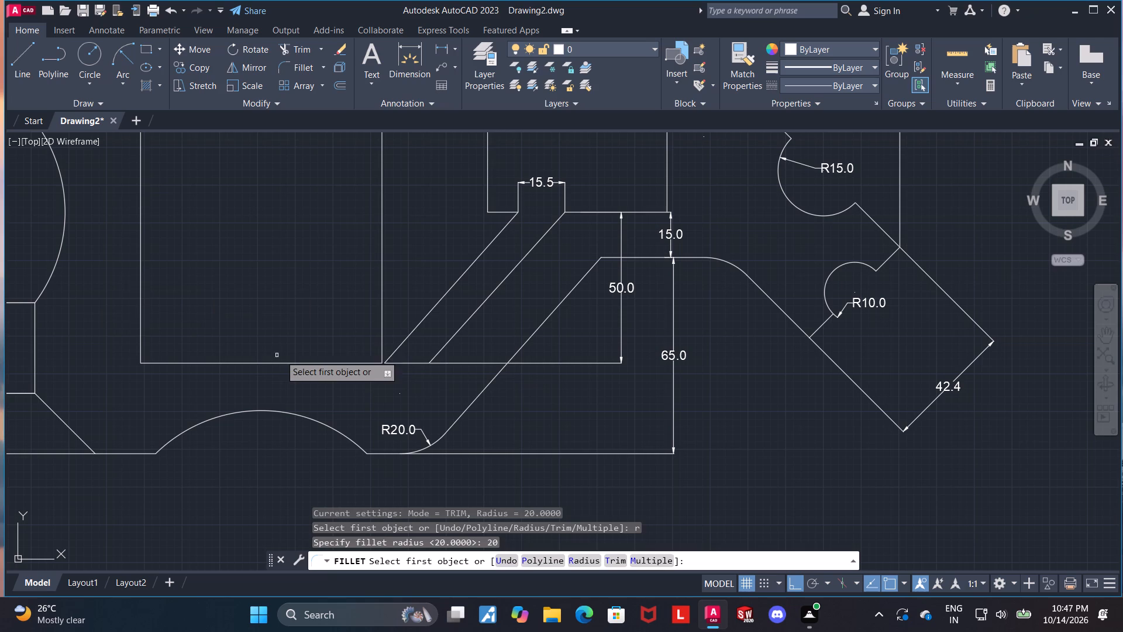
pyautogui.click(312, 362)
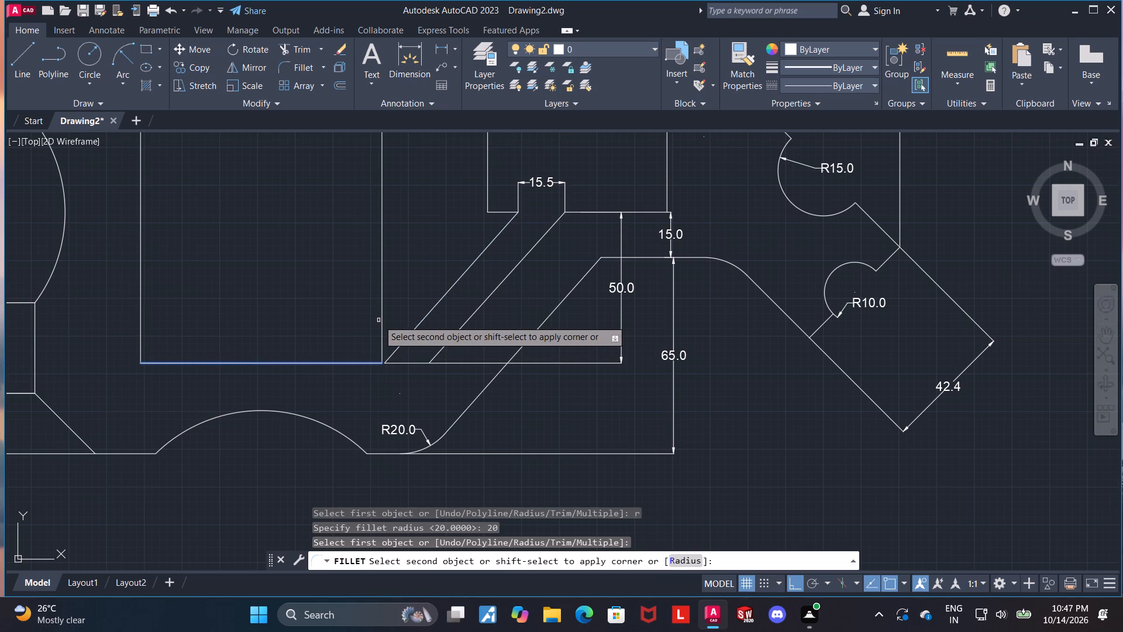
pyautogui.click(383, 308)
pyautogui.scroll(-2, 390, 324)
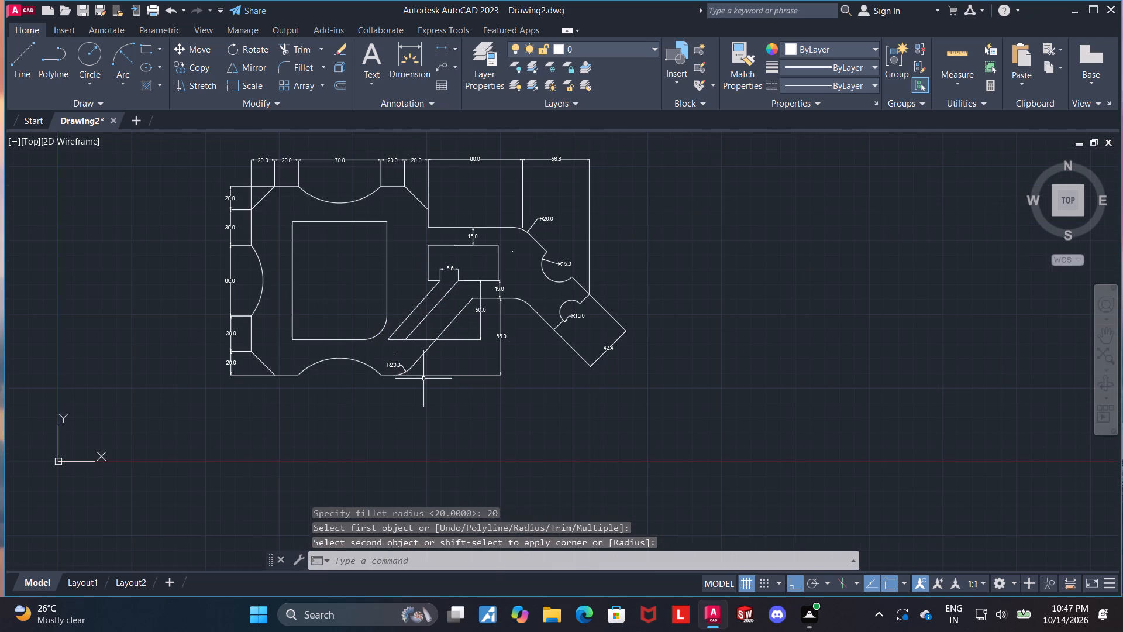
pyautogui.scroll(1, 433, 372)
pyautogui.press('Escape')
pyautogui.press('Escape')
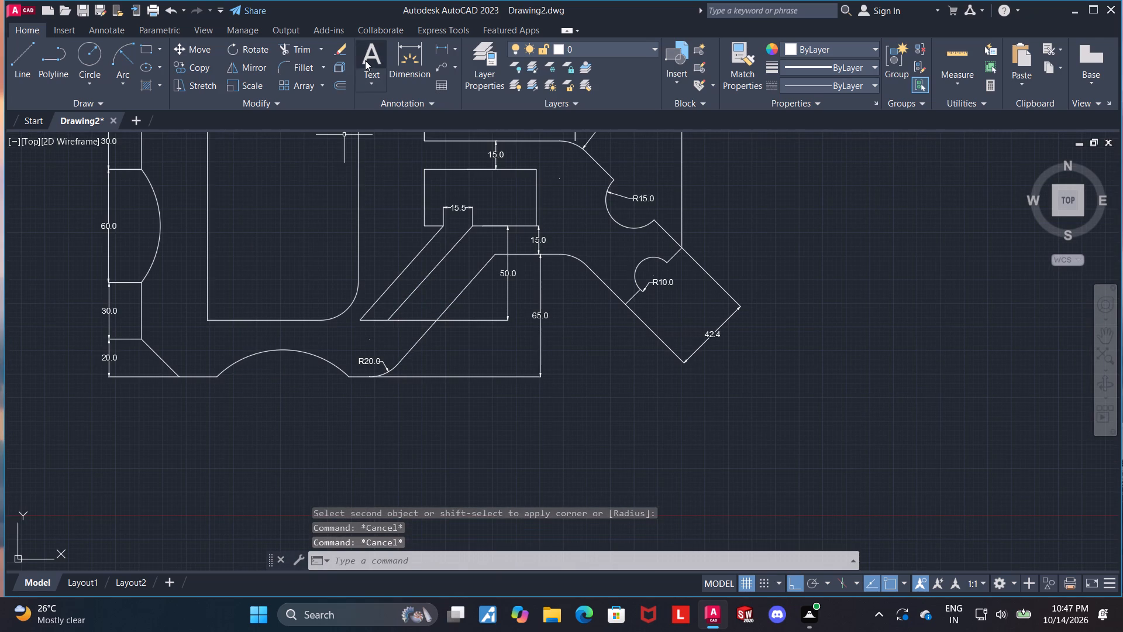
# Add a radius dimension to the rectangle's lower-right fillet, placing its text inside the rectangle.
pyautogui.click(407, 56)
pyautogui.scroll(2, 373, 236)
pyautogui.click(334, 363)
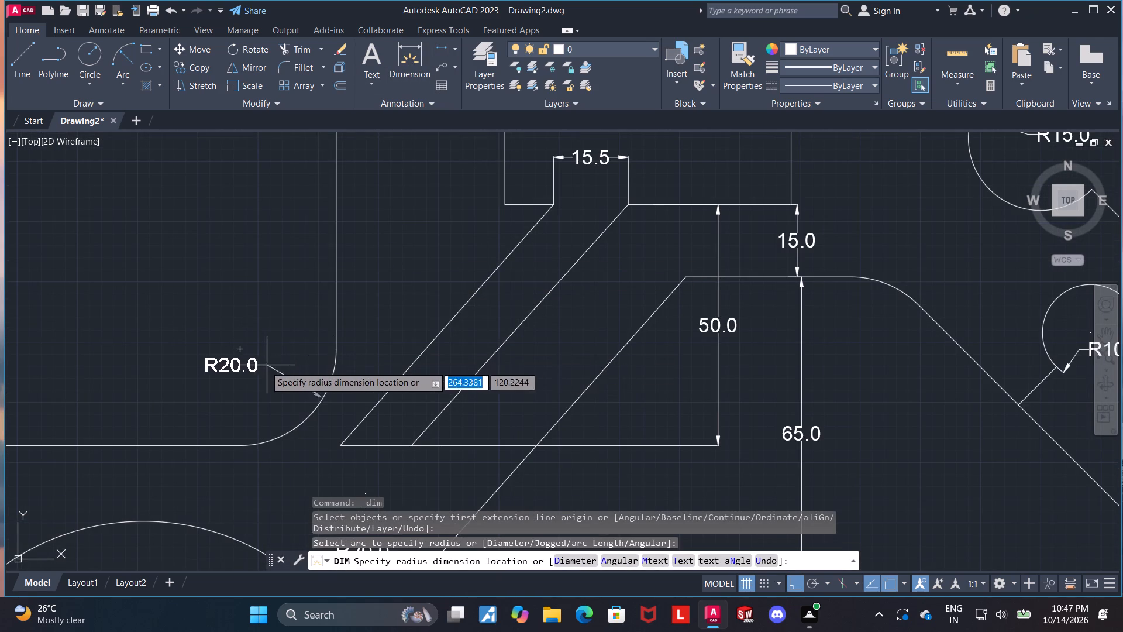
pyautogui.click(273, 366)
pyautogui.press('Escape')
pyautogui.scroll(-2, 275, 366)
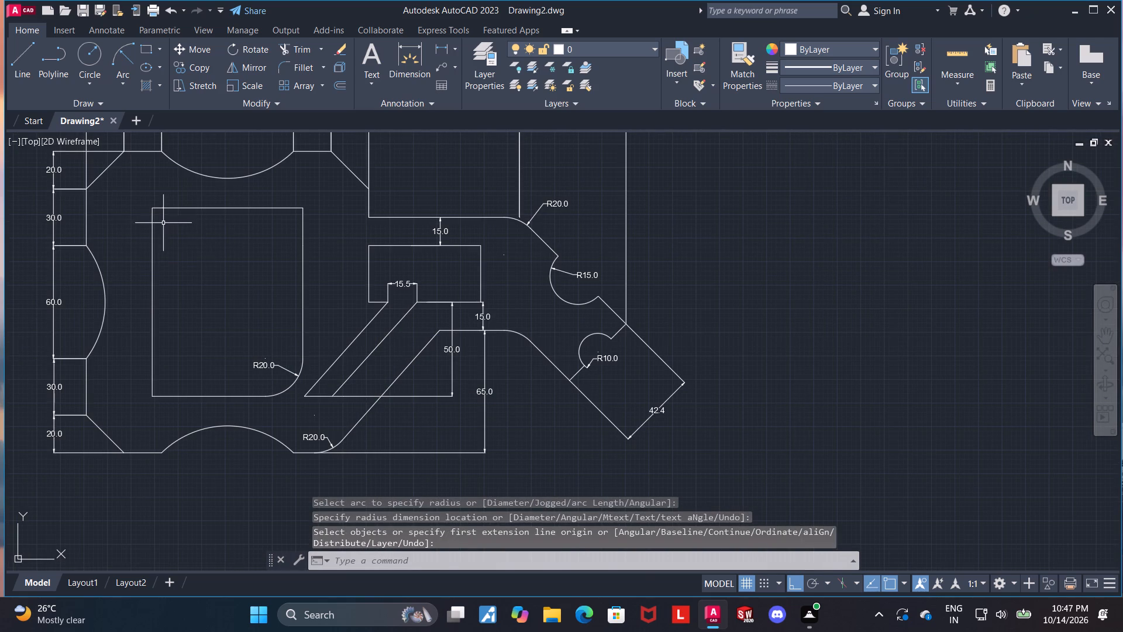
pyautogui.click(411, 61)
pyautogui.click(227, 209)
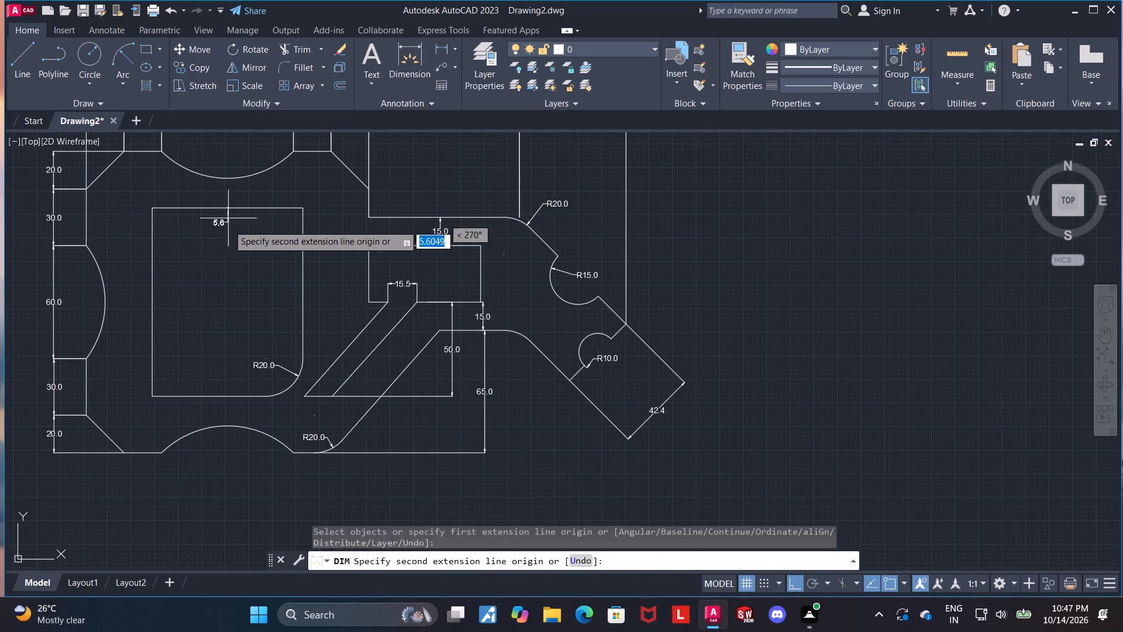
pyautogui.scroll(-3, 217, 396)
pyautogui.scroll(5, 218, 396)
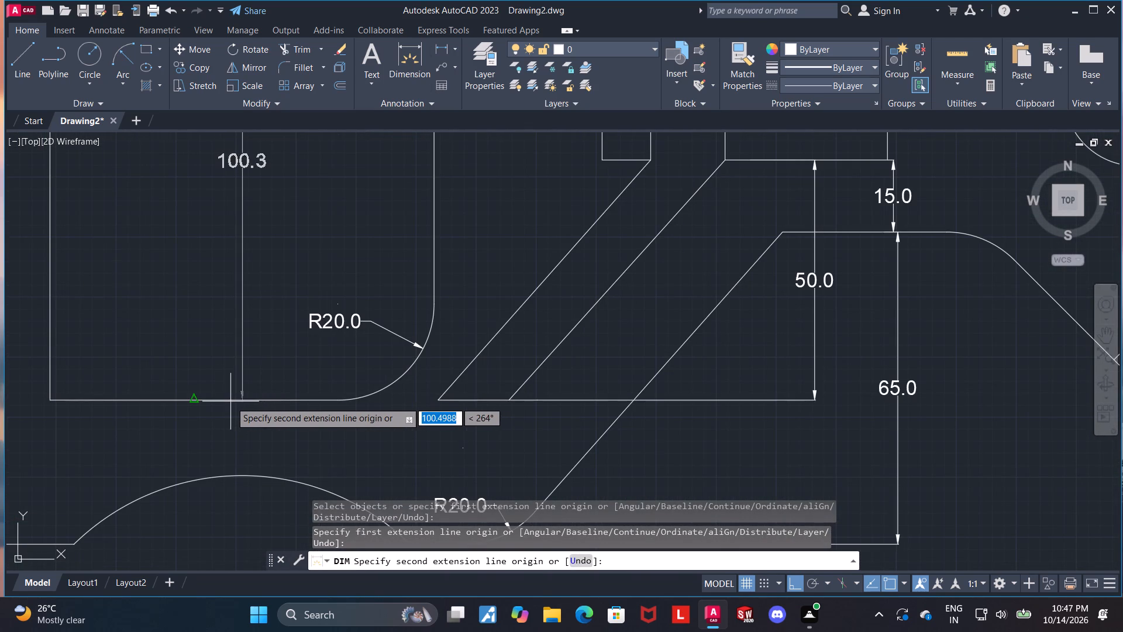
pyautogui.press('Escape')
# Dimension the large inner rectangle's height between its top and bottom edges, placing the dimension line inside it.
pyautogui.scroll(-3, 240, 391)
pyautogui.scroll(2, 241, 320)
pyautogui.click(413, 60)
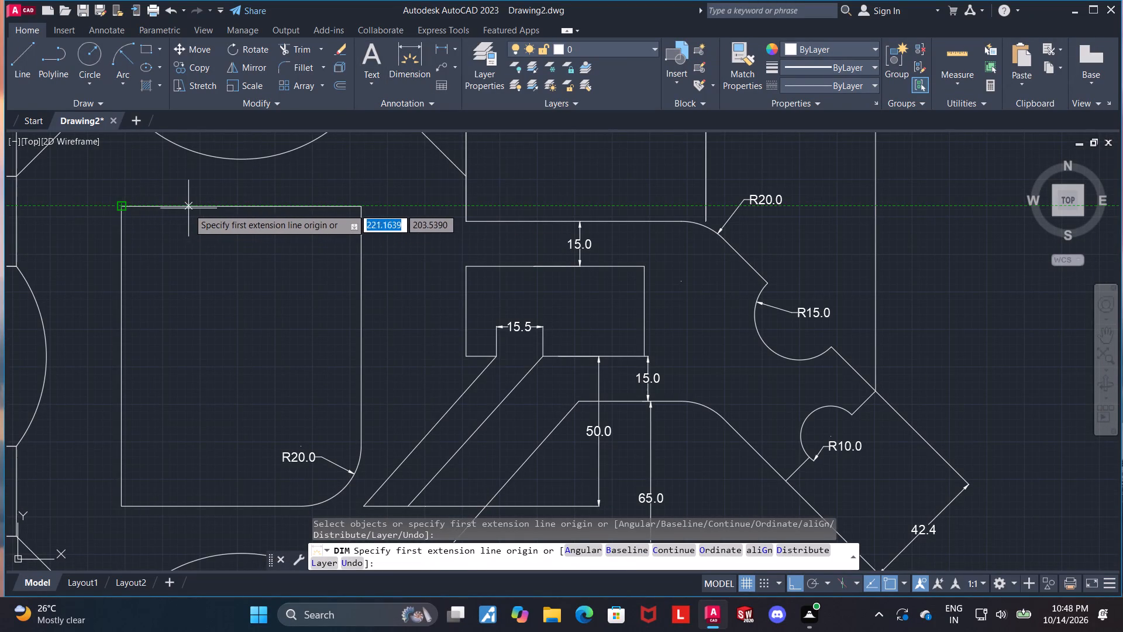
pyautogui.click(238, 207)
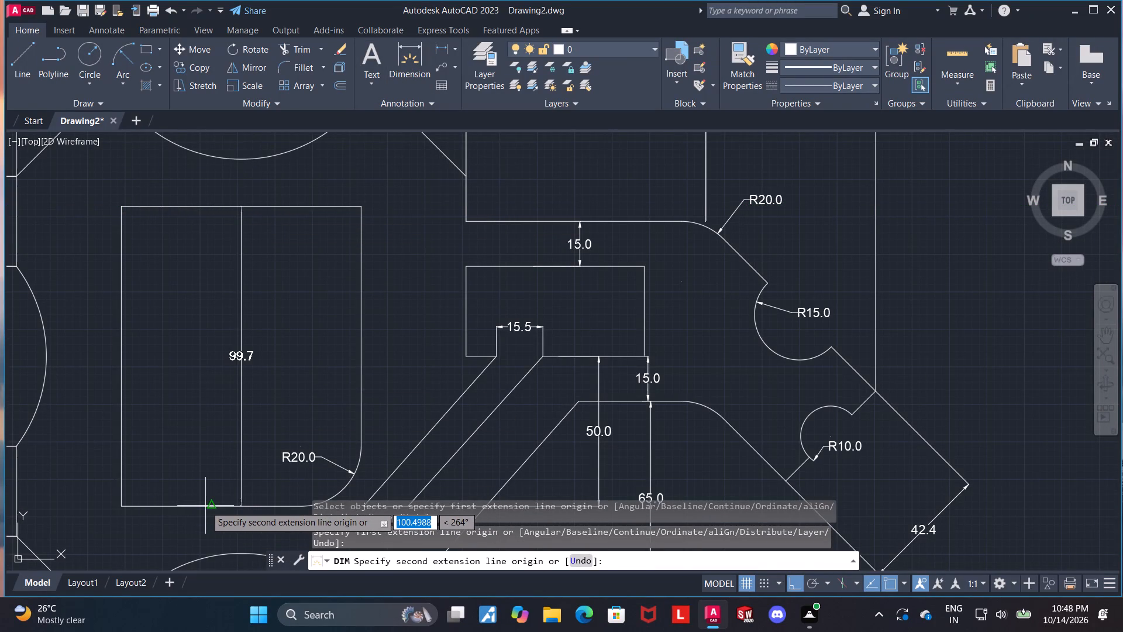
pyautogui.click(210, 506)
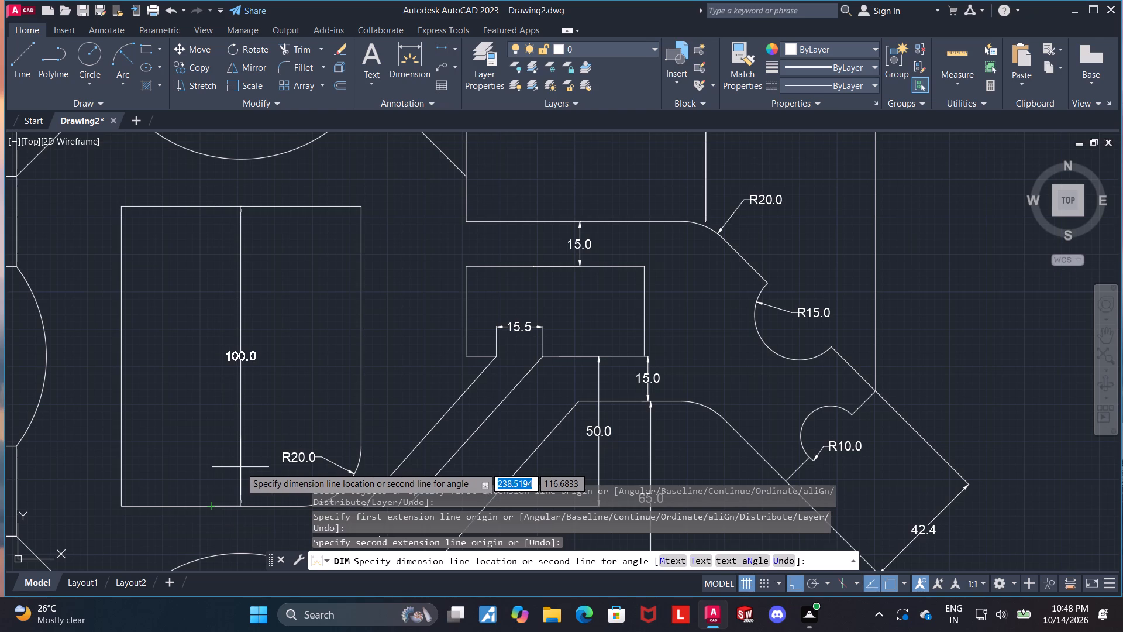
pyautogui.click(198, 465)
pyautogui.press('Escape')
# Fillet the upper-left corner of the large inner rectangle with radius 20.
pyautogui.scroll(-1, 198, 466)
pyautogui.scroll(2, 211, 328)
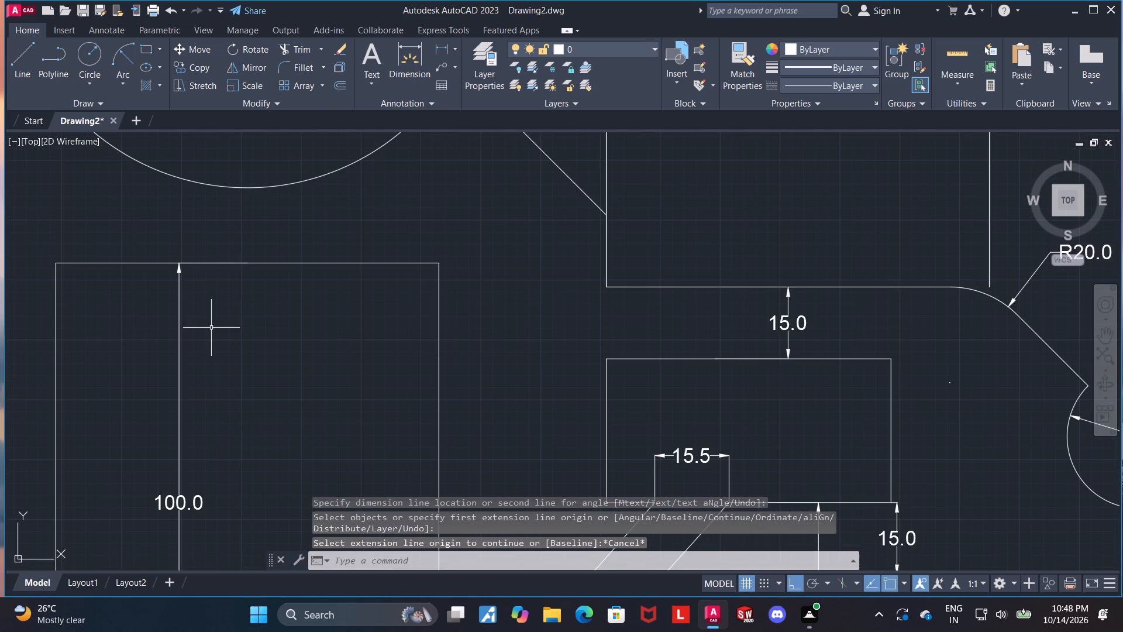
pyautogui.press('f')
pyautogui.press('Return')
pyautogui.press('r')
pyautogui.press('Return')
pyautogui.write('20')
pyautogui.press('Return')
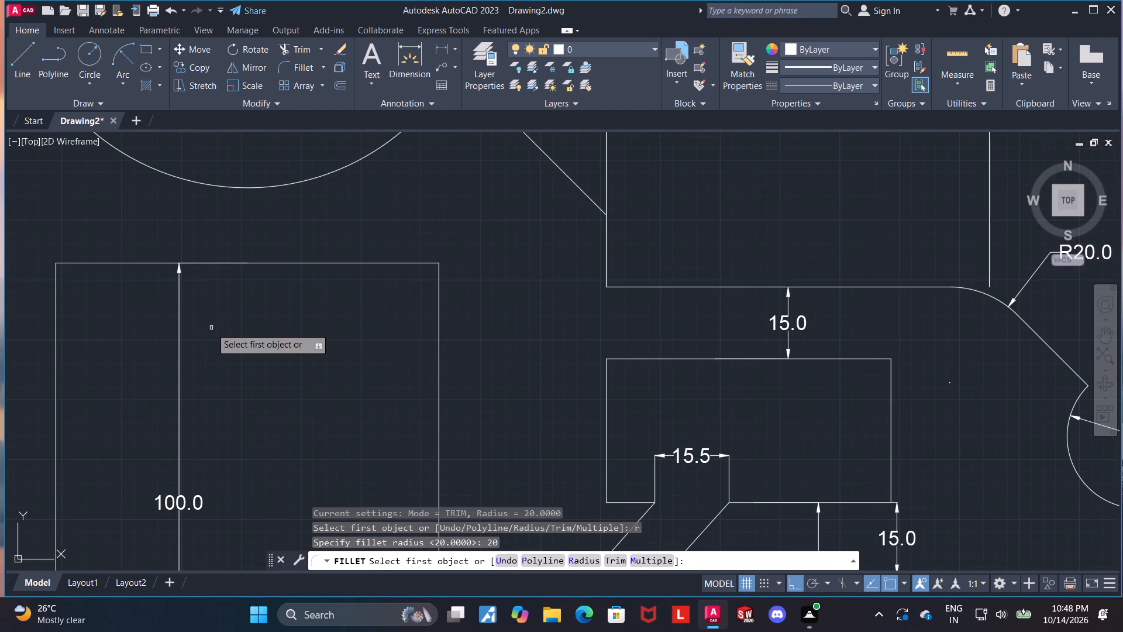
pyautogui.click(56, 311)
pyautogui.click(89, 265)
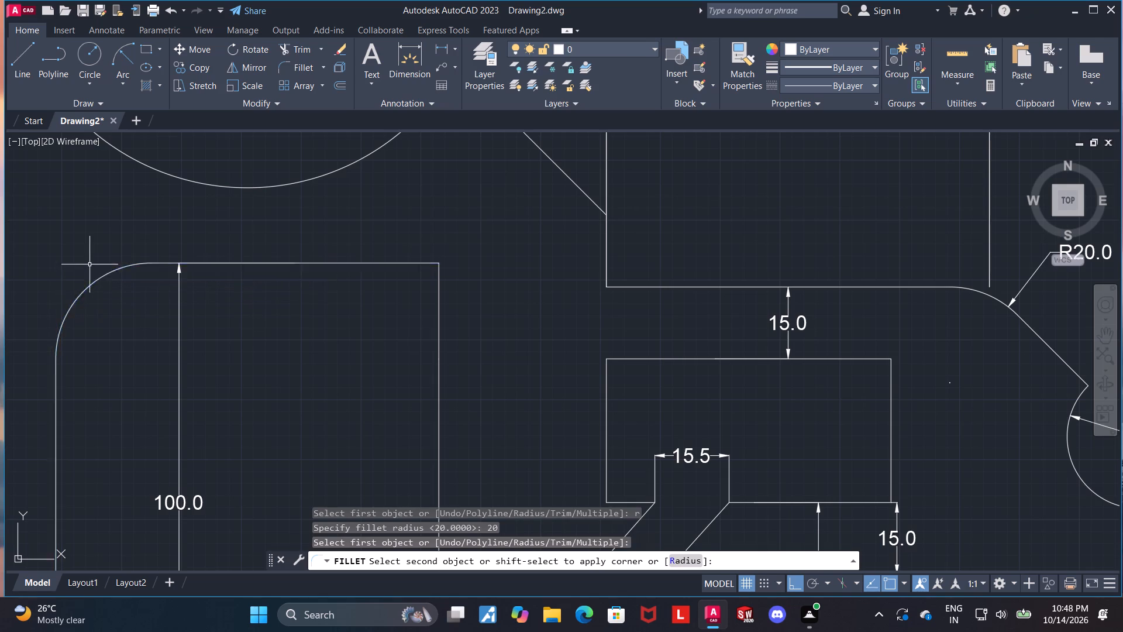
pyautogui.scroll(-2, 187, 284)
pyautogui.press('Escape')
pyautogui.press('Escape')
# Dimension the large inner rectangle's width between its vertical edges, placing the dimension line inside its upper half.
pyautogui.click(405, 63)
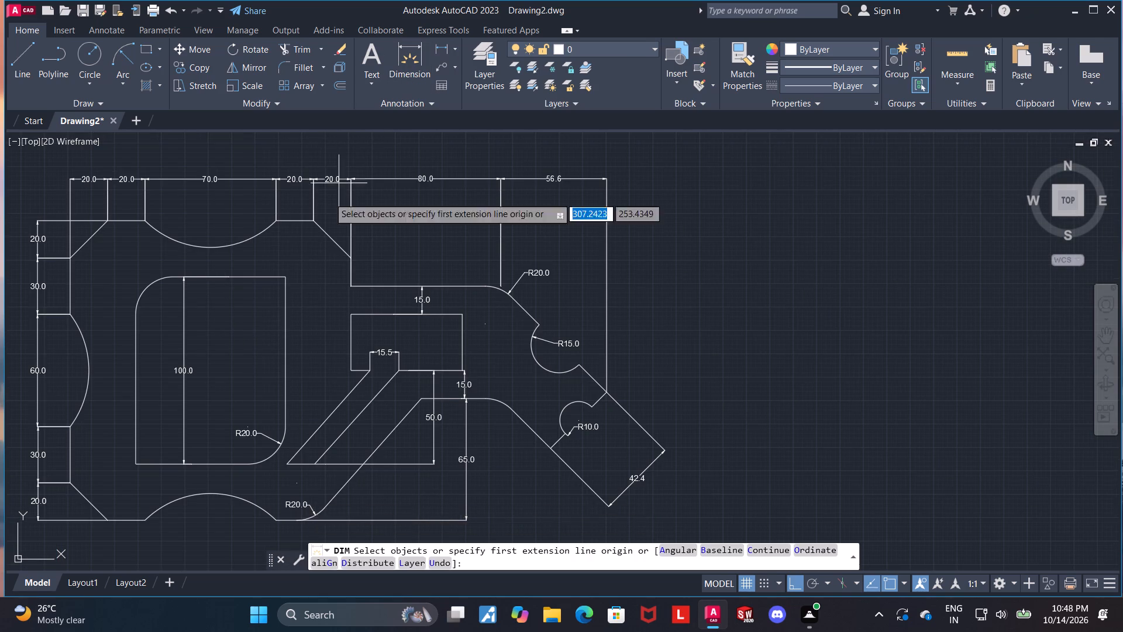
pyautogui.scroll(1, 237, 266)
pyautogui.click(75, 339)
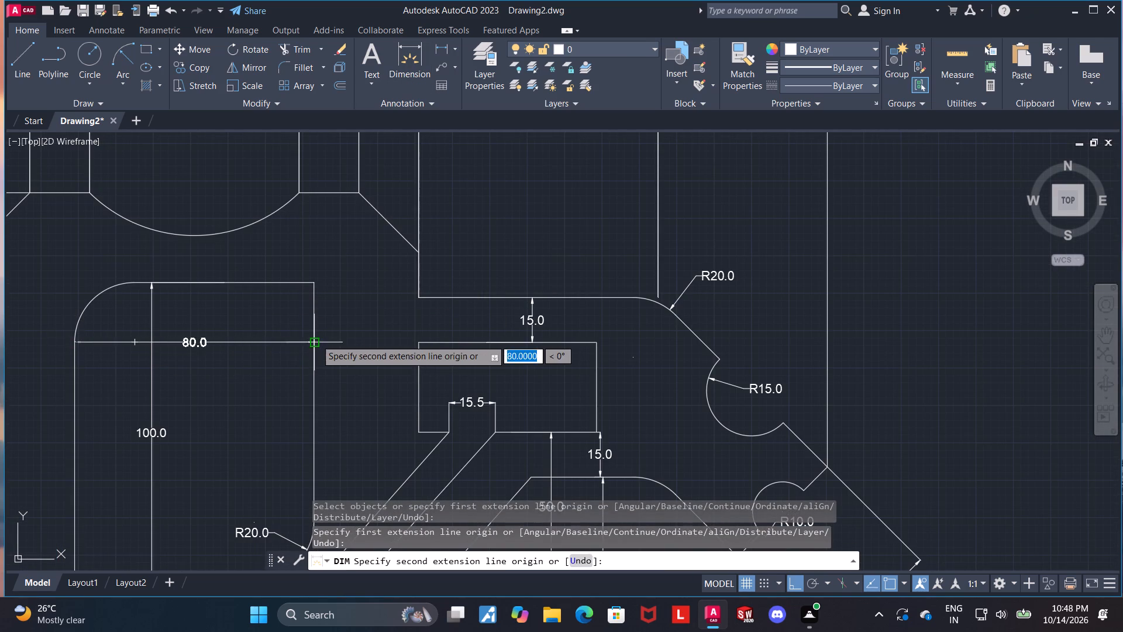
pyautogui.click(313, 345)
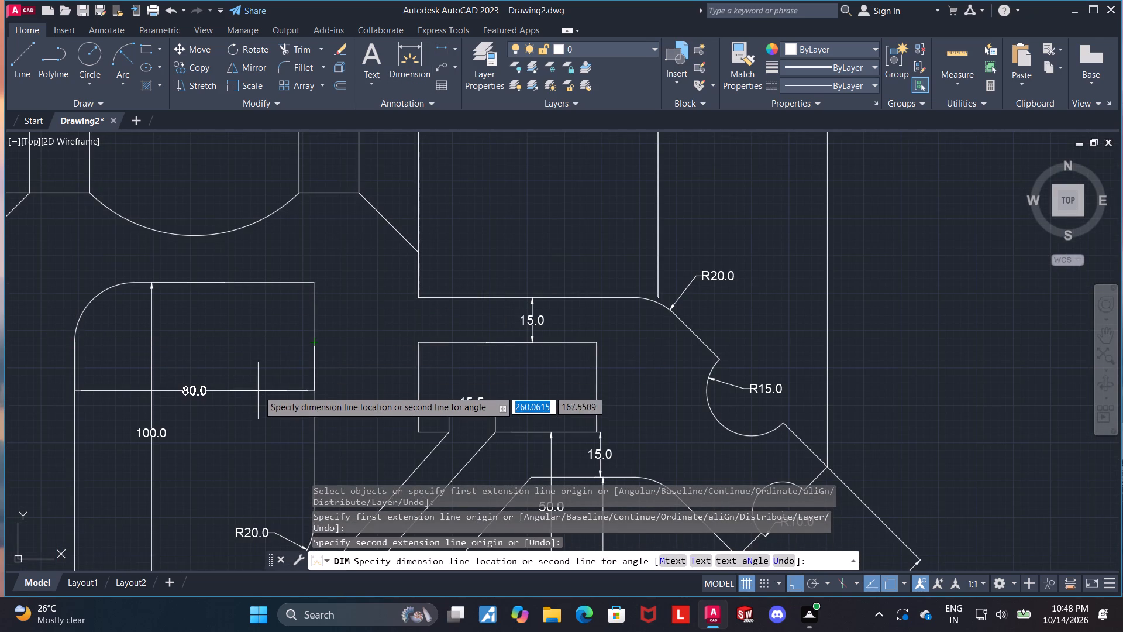
pyautogui.click(258, 390)
pyautogui.press('Escape')
# Modify the Standard dimension style so that both dimension lines and extension lines are coloured red.
pyautogui.scroll(-2, 260, 390)
pyautogui.moveTo(640, 408); pyautogui.dragTo(693, 334, button='middle')
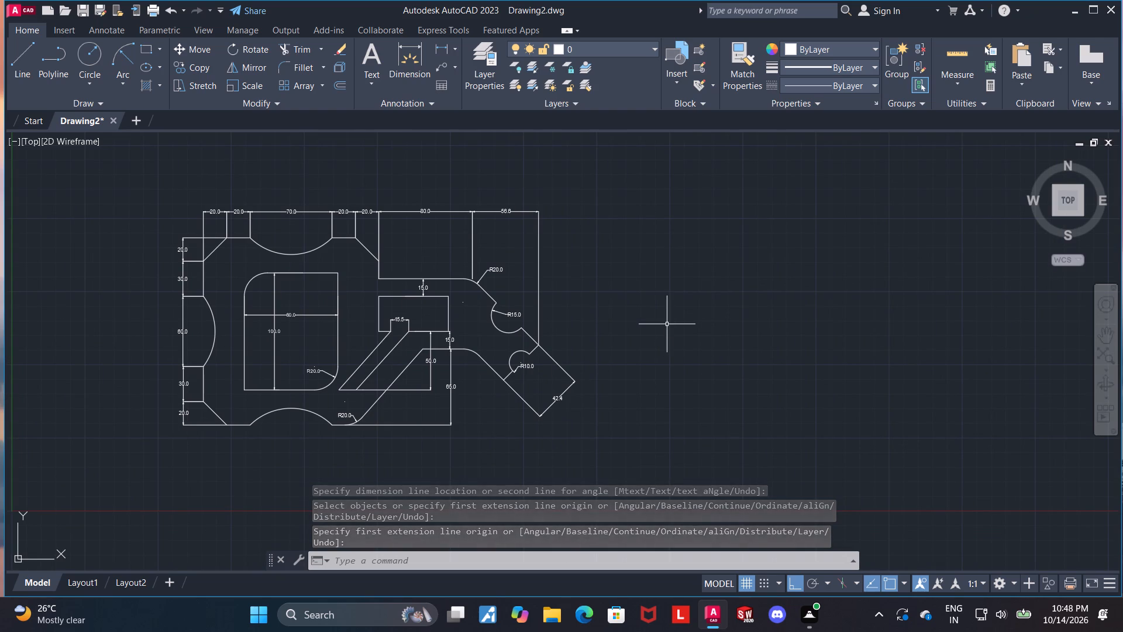
pyautogui.press('d')
pyautogui.press('Return')
pyautogui.click(701, 277)
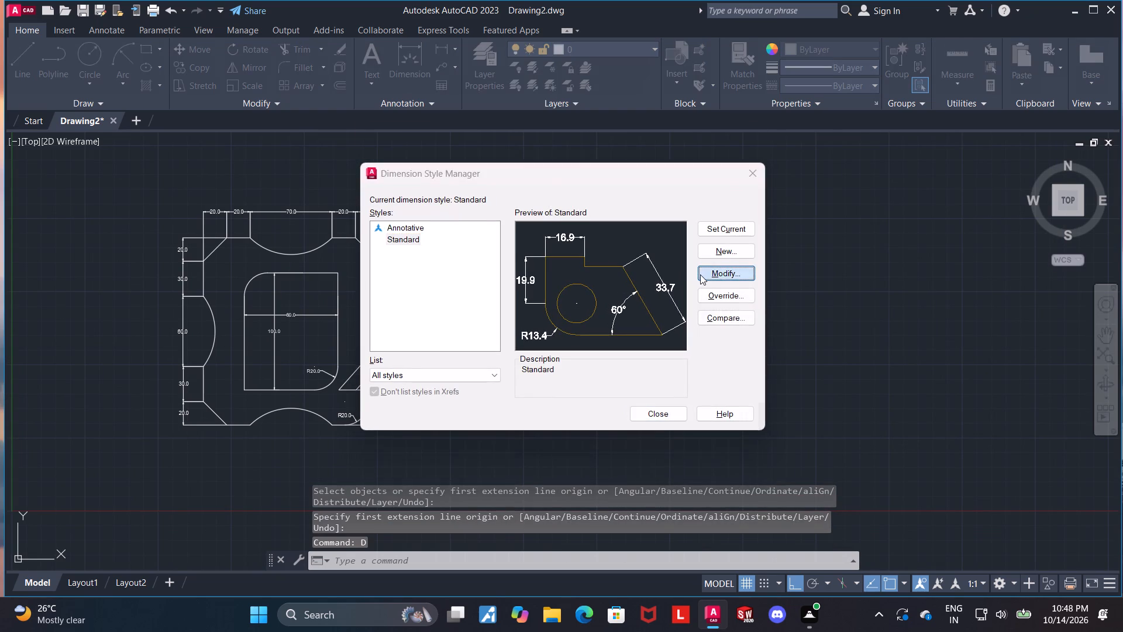
pyautogui.click(374, 146)
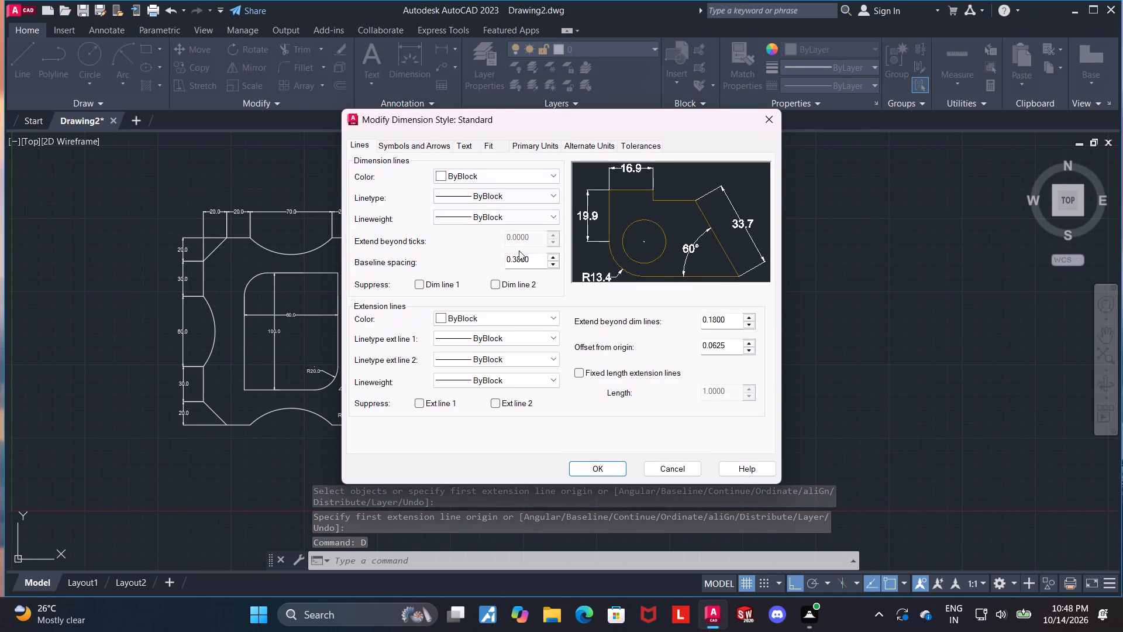
pyautogui.click(506, 321)
pyautogui.click(473, 357)
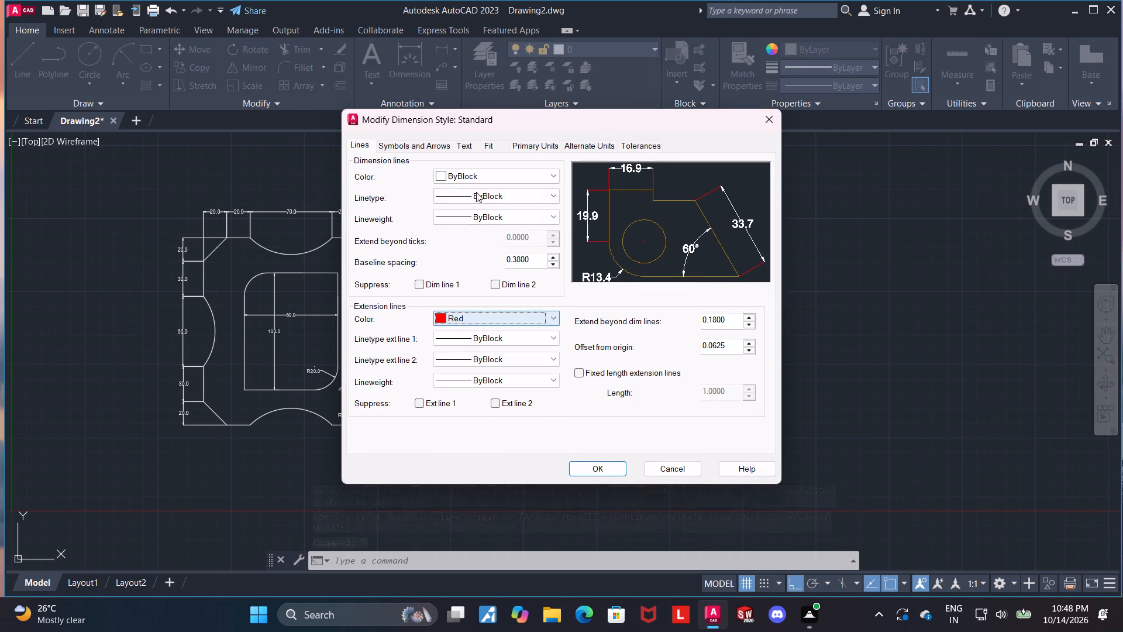
pyautogui.click(477, 179)
pyautogui.click(457, 212)
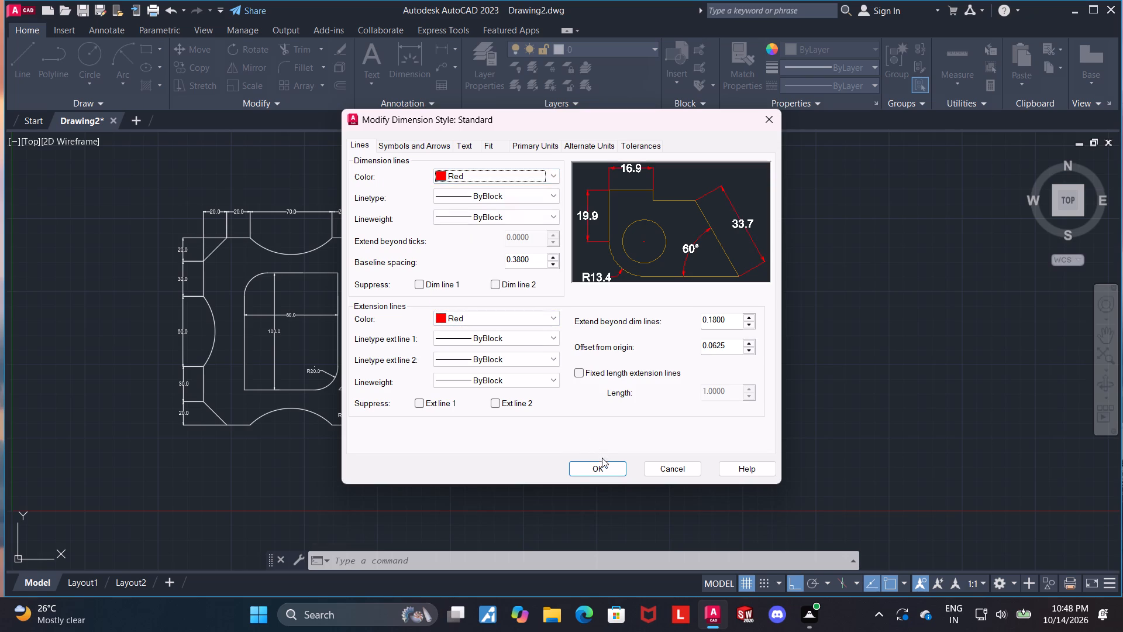
pyautogui.click(602, 464)
pyautogui.click(671, 415)
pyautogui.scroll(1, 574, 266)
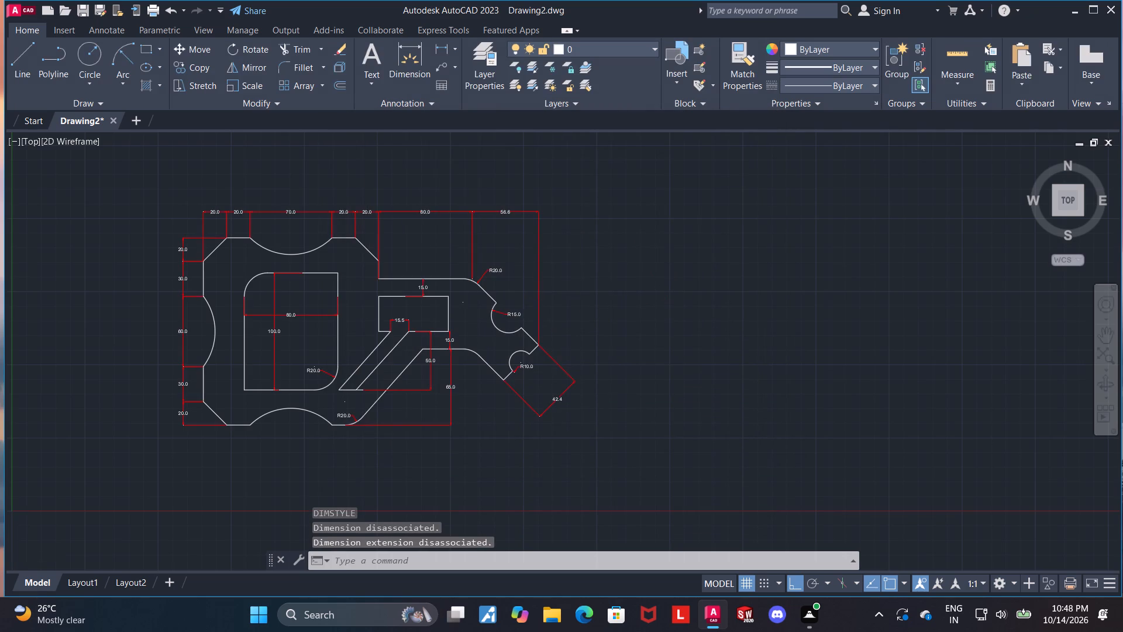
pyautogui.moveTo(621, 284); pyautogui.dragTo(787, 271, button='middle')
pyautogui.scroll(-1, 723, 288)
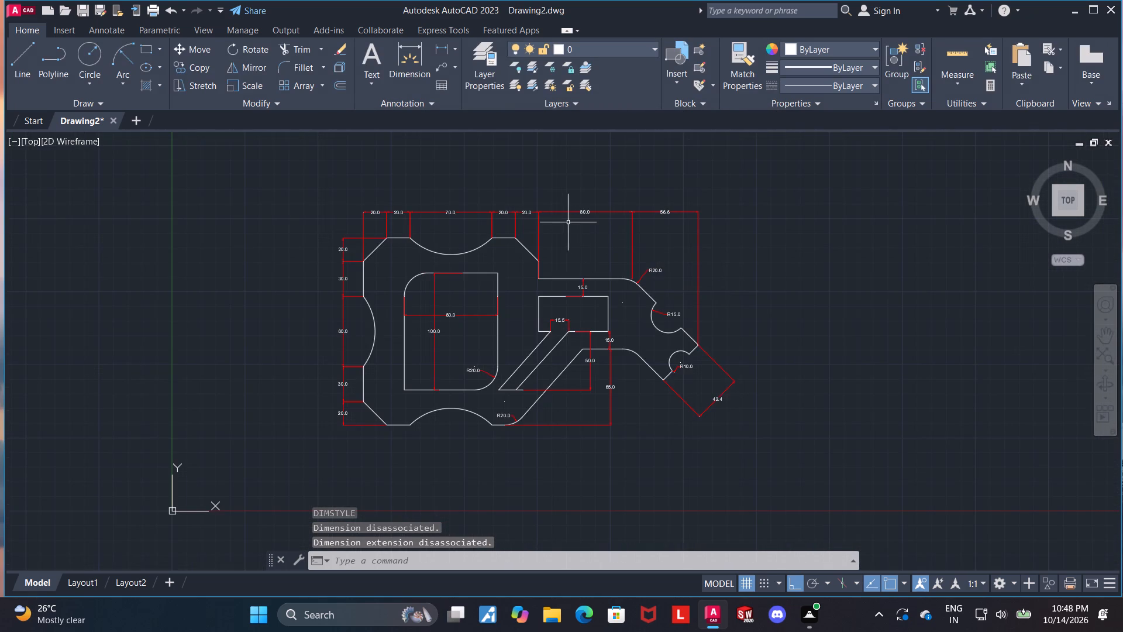
# Erase the horizontal dimension above the arm's straight upper edge, in the top row of dimensions.
pyautogui.scroll(1, 586, 218)
pyautogui.click(585, 209)
pyautogui.press('Delete')
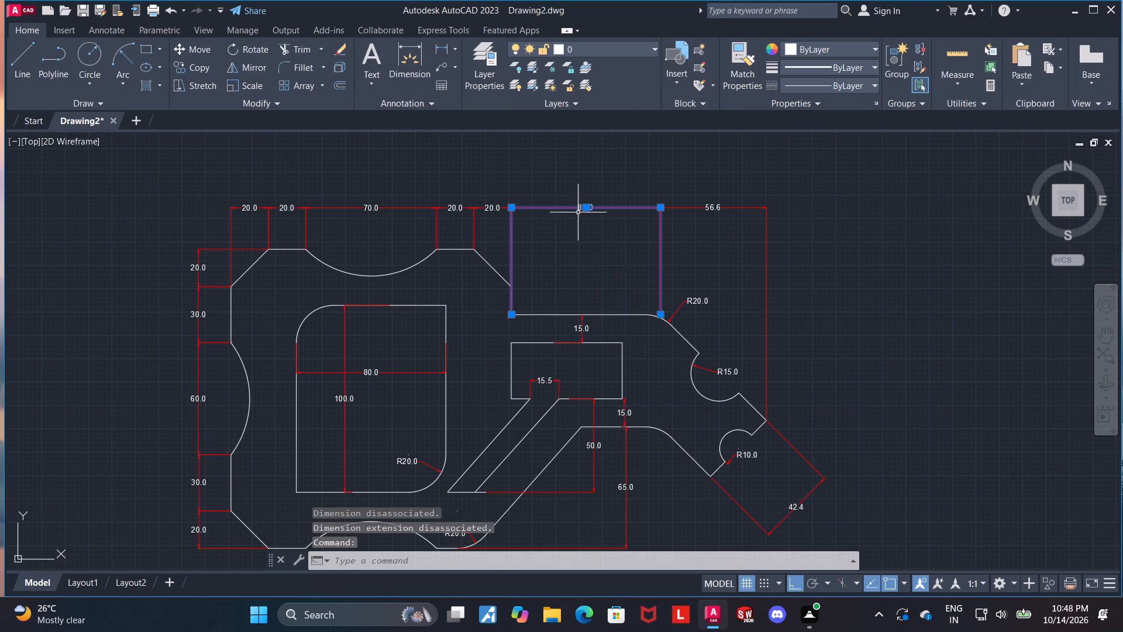
pyautogui.click(601, 270)
pyautogui.press('Escape')
pyautogui.press('Escape')
pyautogui.press('Escape')
pyautogui.click(585, 207)
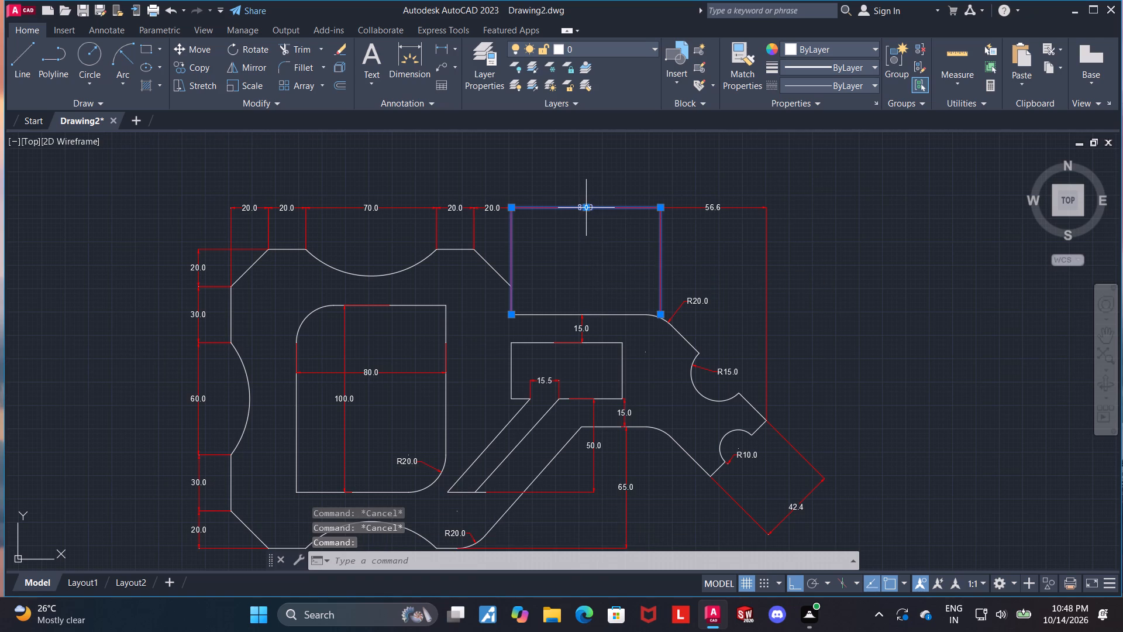
pyautogui.press('Delete')
pyautogui.press('Delete')
pyautogui.press('Delete')
pyautogui.press('Delete')
pyautogui.click(590, 226)
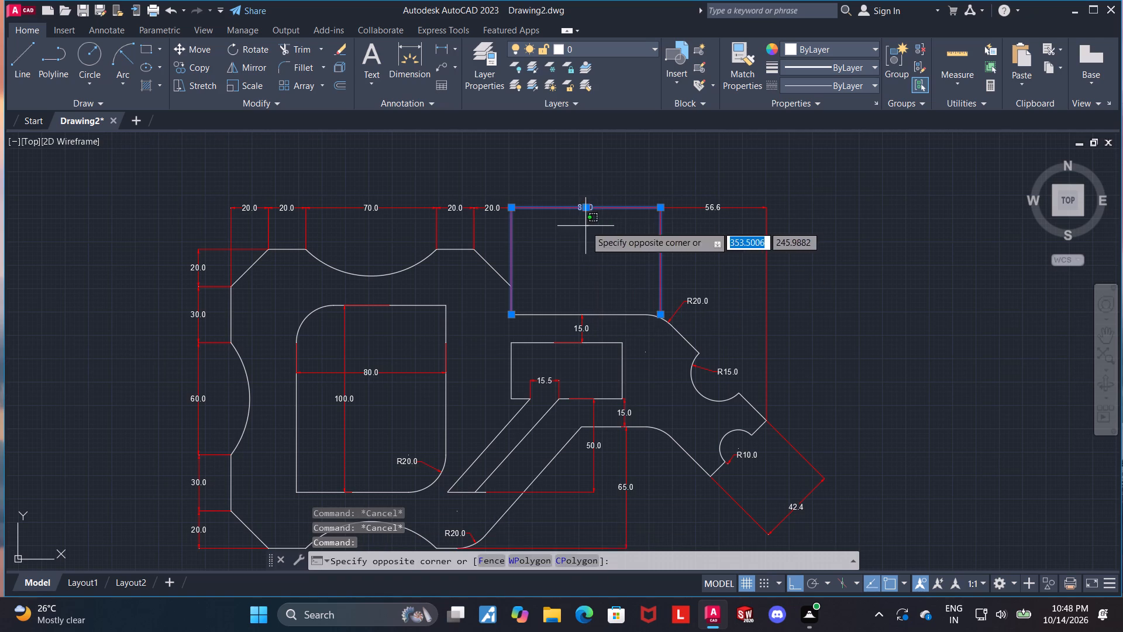
pyautogui.press('Escape')
pyautogui.press('Escape')
pyautogui.press('Escape')
pyautogui.click(583, 208)
pyautogui.rightClick(583, 208)
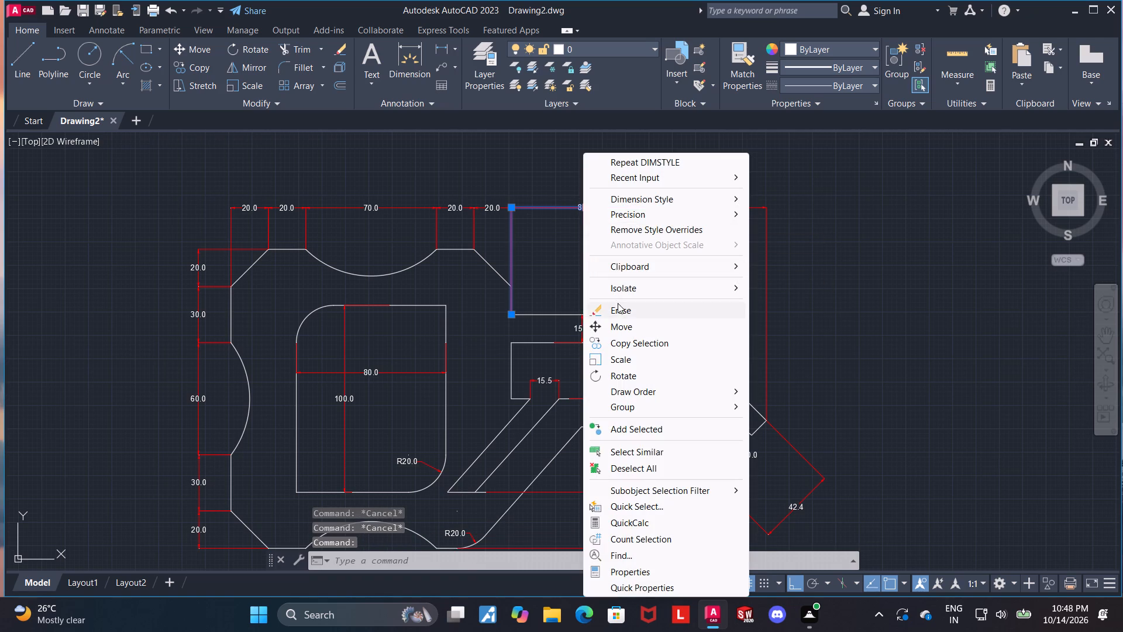
pyautogui.click(618, 303)
pyautogui.press('Escape')
# Dimension the horizontal distance from the body's upper chamfer corner to the arm's R20 fillet, aligning it with the top dimension row.
pyautogui.click(401, 54)
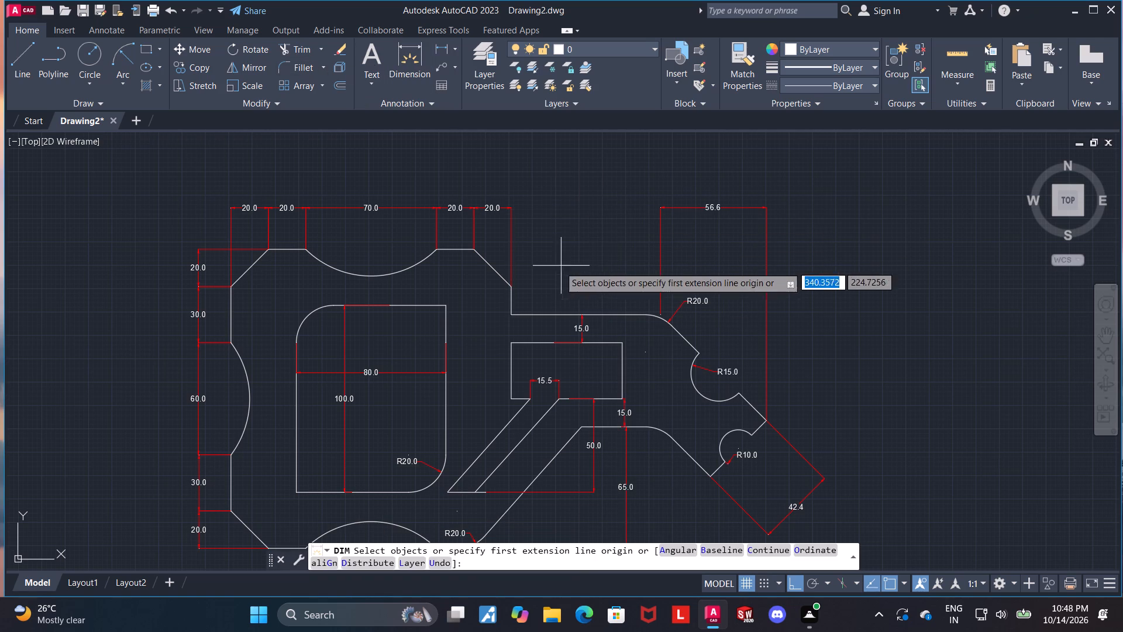
pyautogui.click(515, 287)
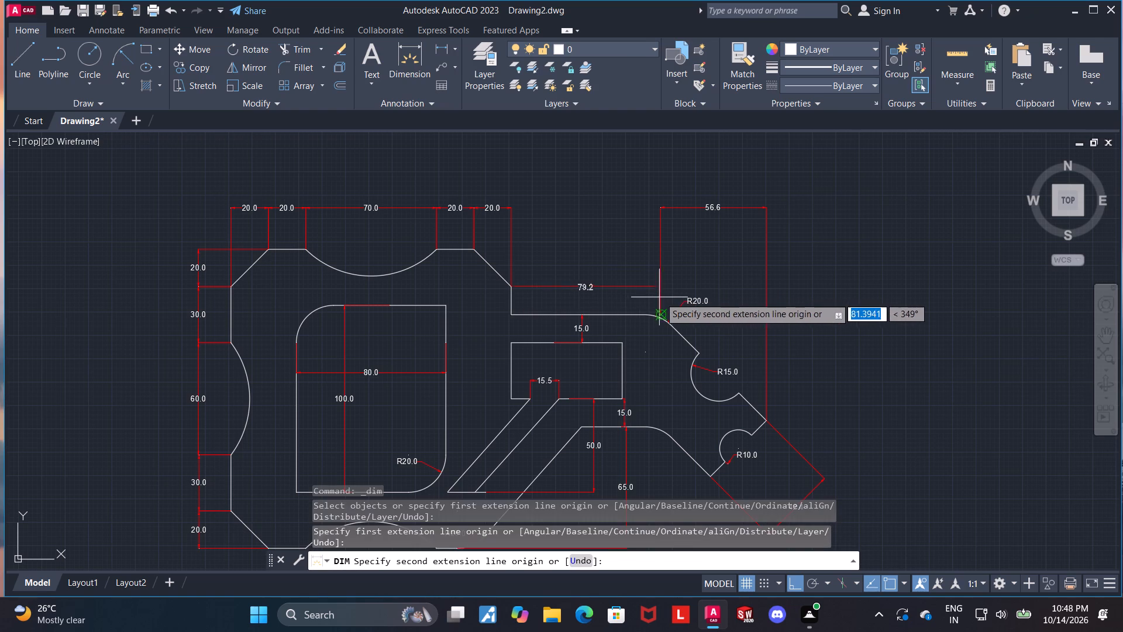
pyautogui.click(661, 309)
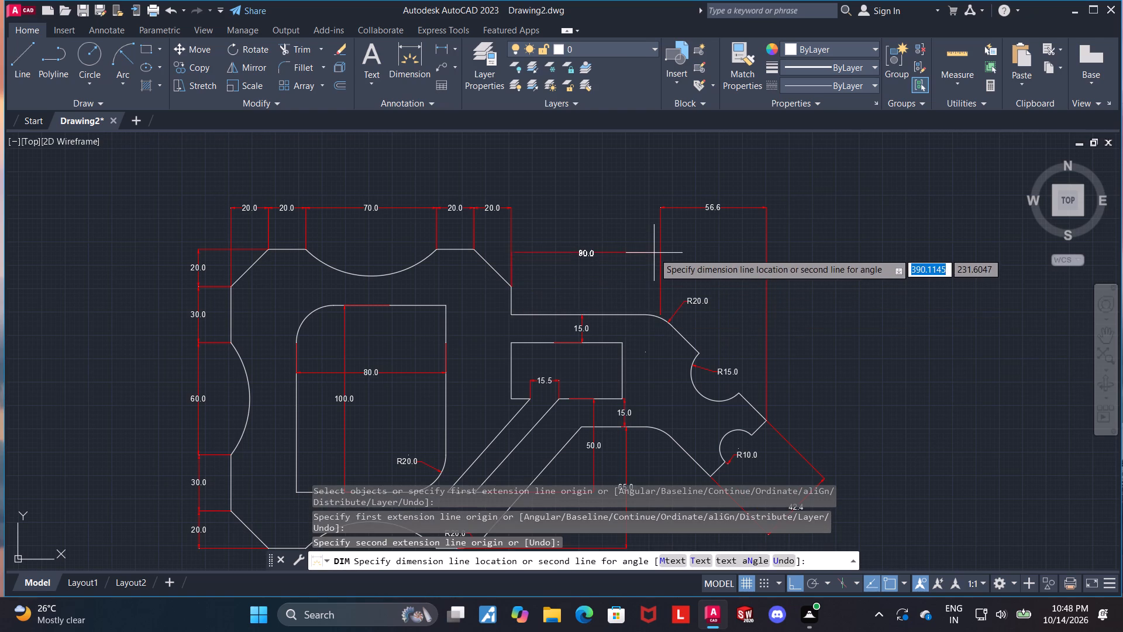
pyautogui.click(663, 209)
# Examine the whole dimensioned profile, including the arm, lower edge and left side, for missing dimensions.
pyautogui.scroll(-1, 679, 247)
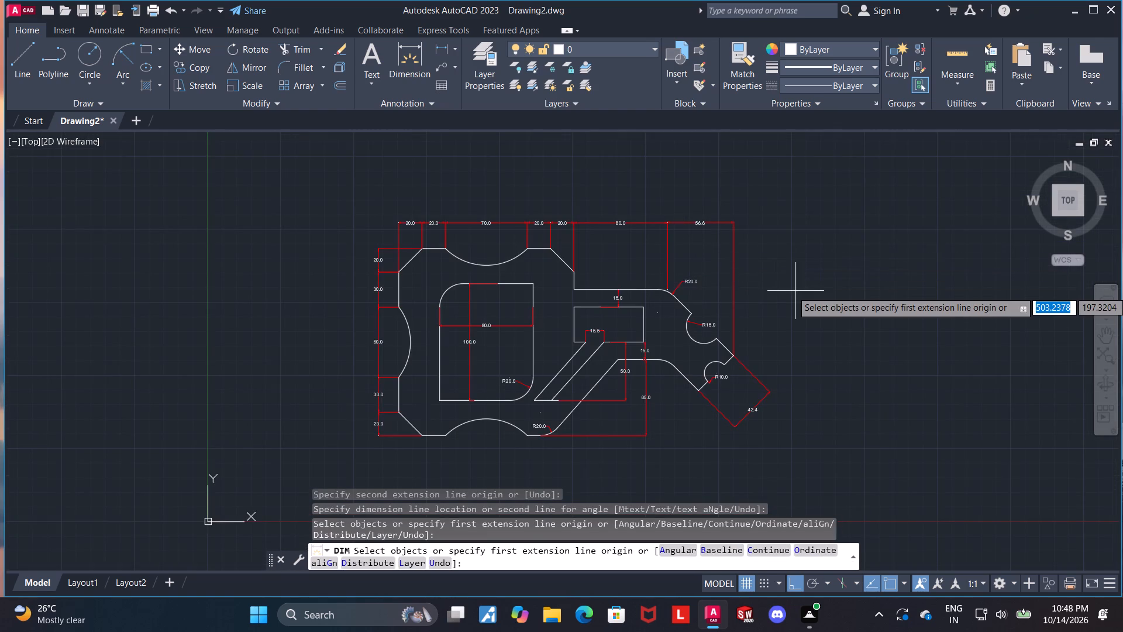
pyautogui.scroll(1, 795, 291)
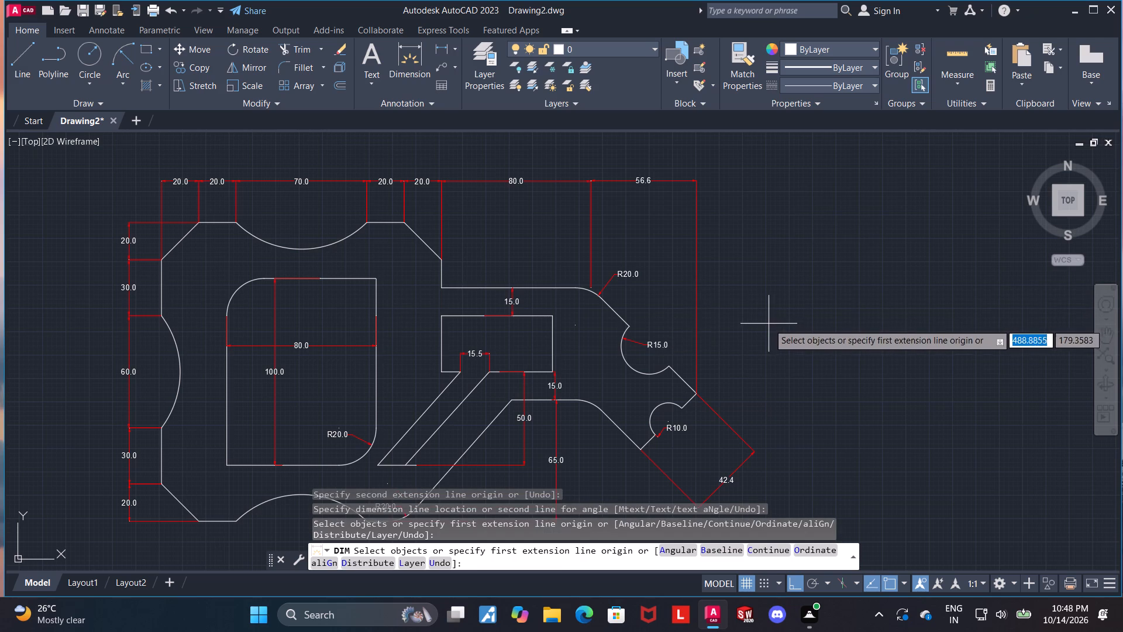
pyautogui.moveTo(771, 321); pyautogui.dragTo(801, 259, button='middle')
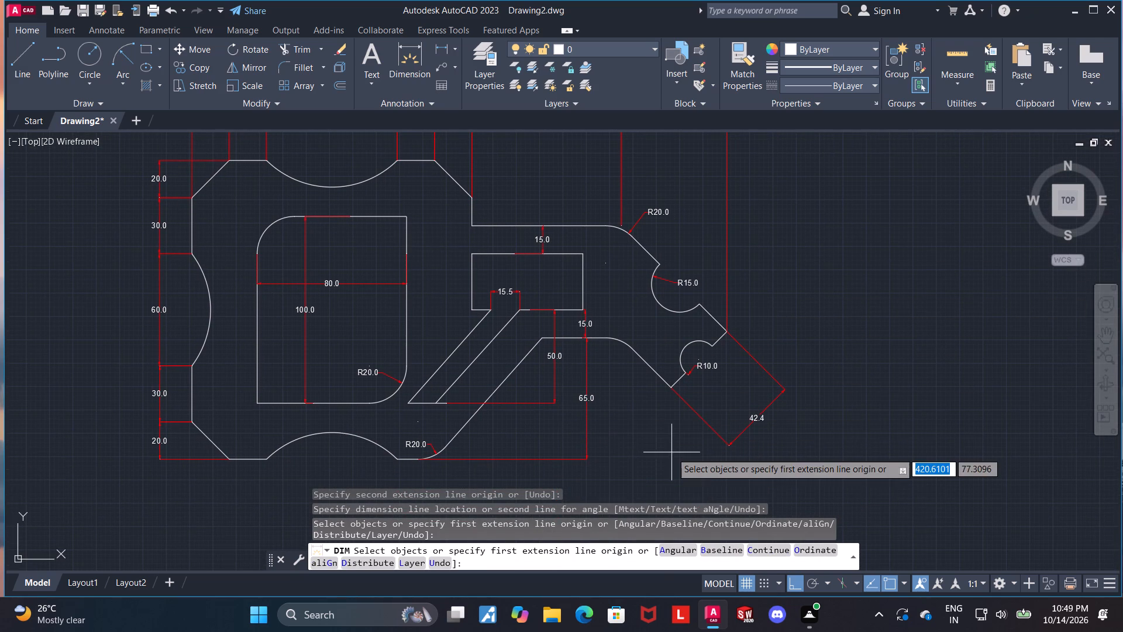
pyautogui.moveTo(663, 439); pyautogui.dragTo(671, 439, button='middle')
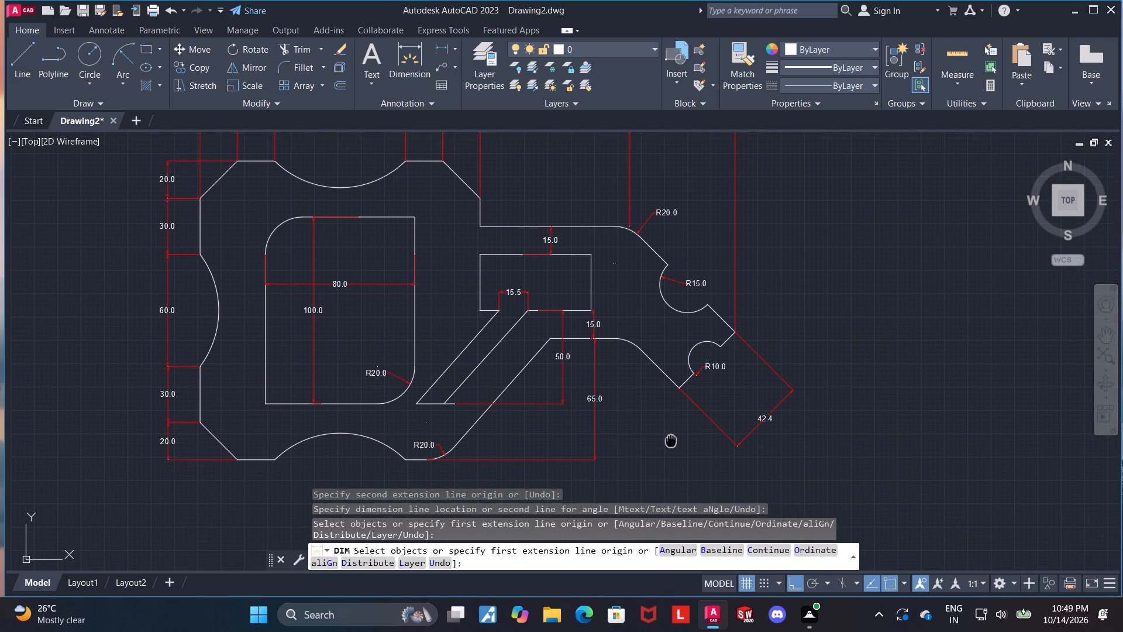
pyautogui.moveTo(671, 439); pyautogui.dragTo(677, 431, button='middle')
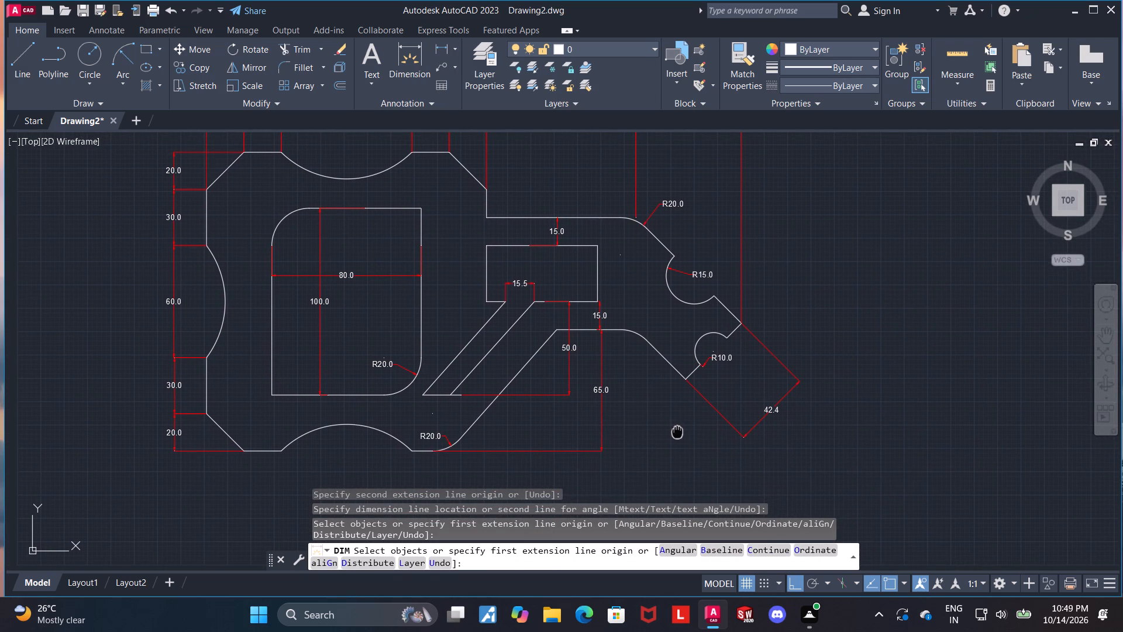
pyautogui.moveTo(677, 431); pyautogui.dragTo(718, 406, button='middle')
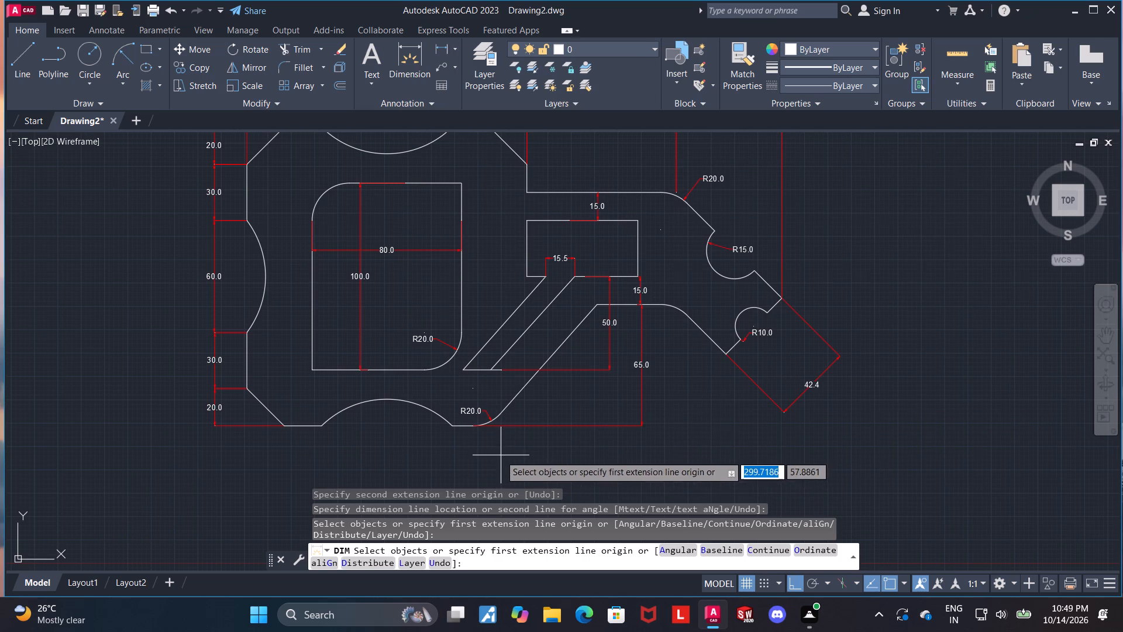
pyautogui.moveTo(502, 456); pyautogui.dragTo(536, 461, button='middle')
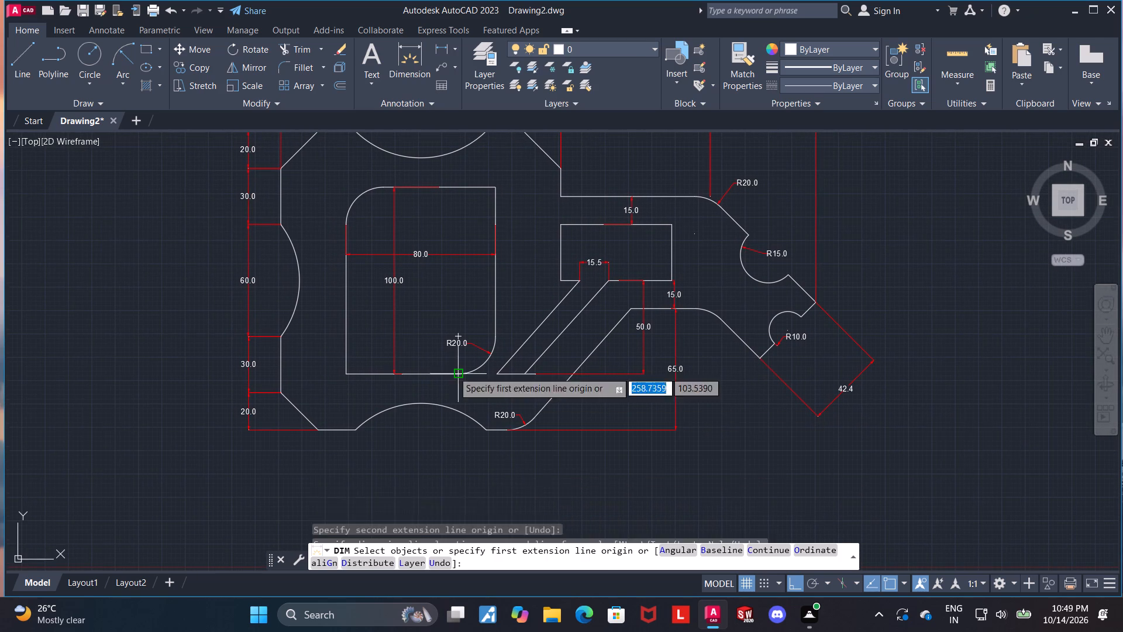
pyautogui.moveTo(170, 317); pyautogui.dragTo(130, 399, button='middle')
pyautogui.moveTo(129, 324); pyautogui.dragTo(122, 345, button='middle')
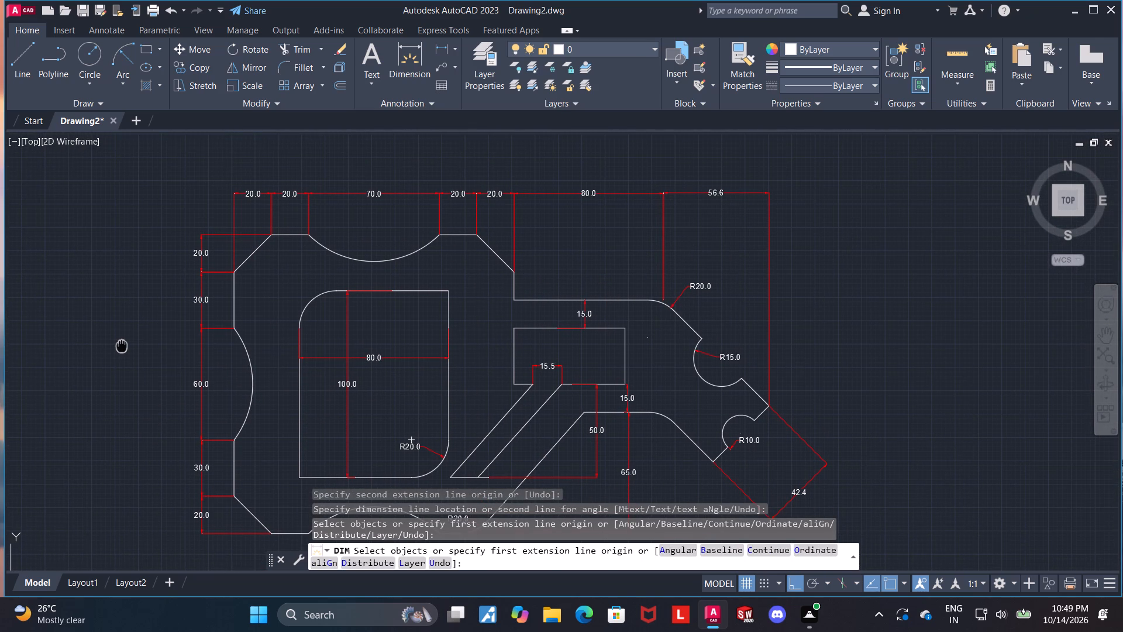
pyautogui.moveTo(122, 345); pyautogui.dragTo(103, 307, button='middle')
pyautogui.scroll(-1, 102, 306)
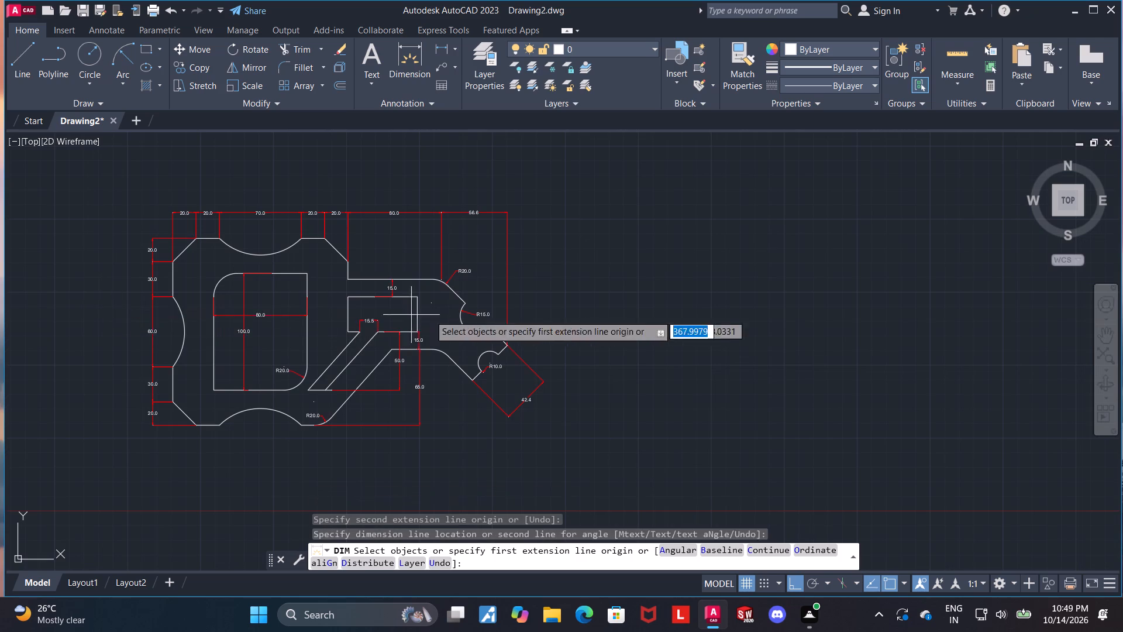
pyautogui.moveTo(623, 312); pyautogui.dragTo(808, 323, button='middle')
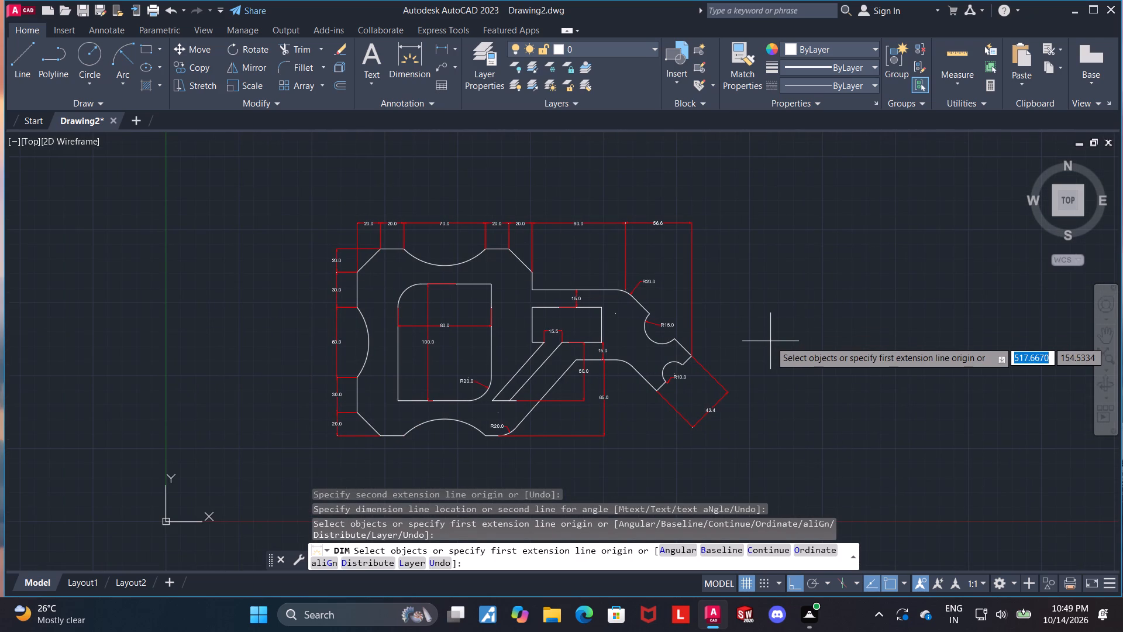
pyautogui.scroll(1, 695, 272)
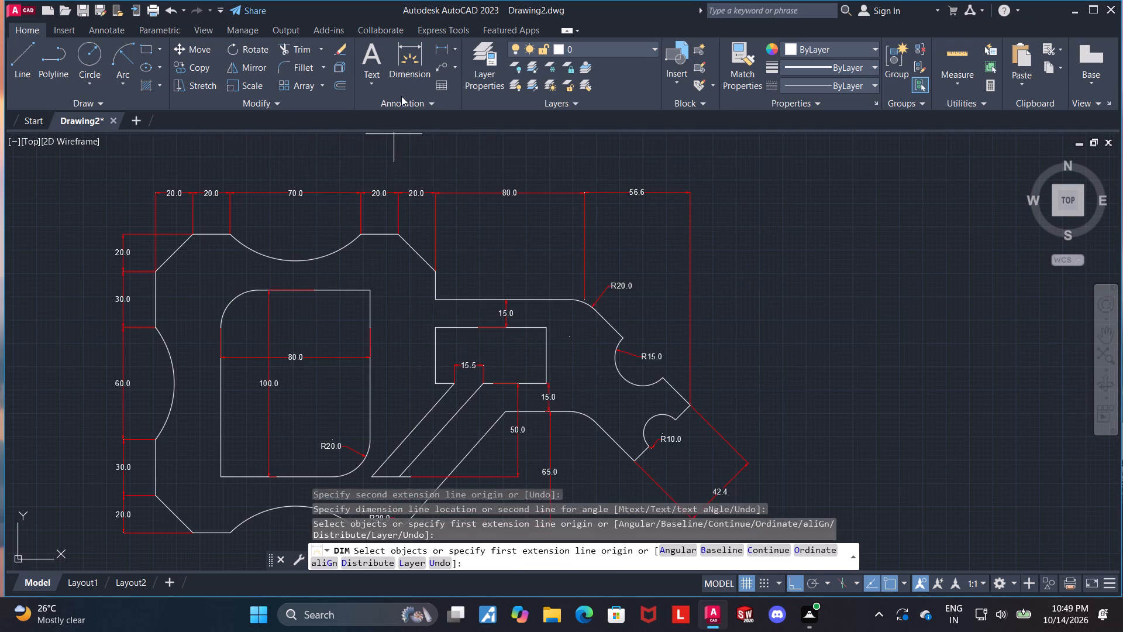
# Dimension the horizontal gap between the large inner opening's right edge and the stepped cutout's left edge, placing it between them.
pyautogui.click(407, 51)
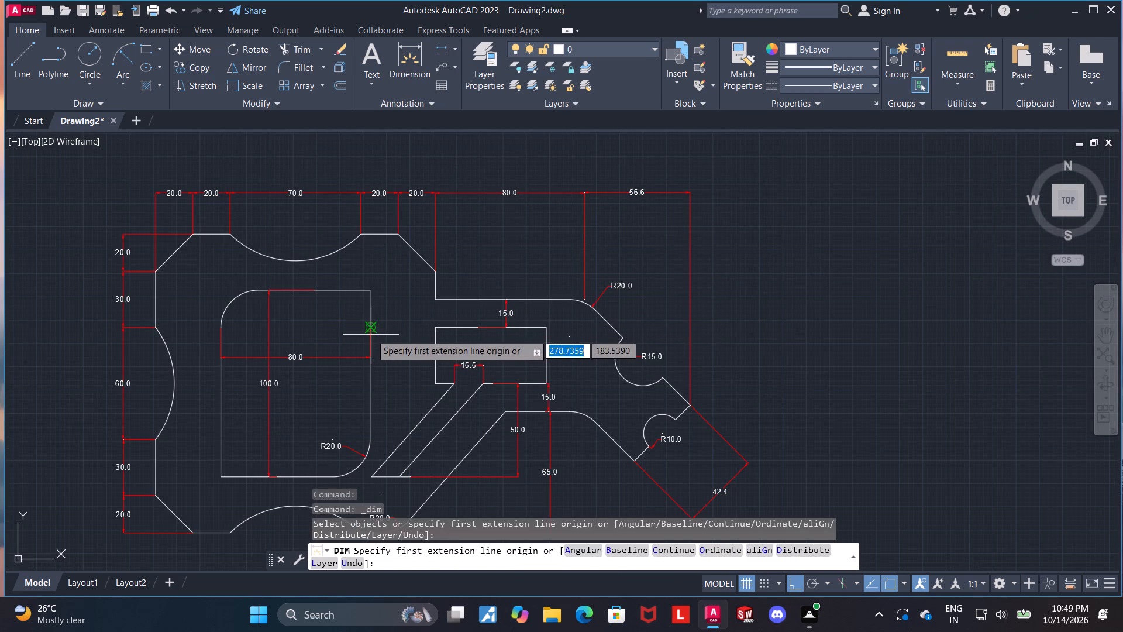
pyautogui.click(370, 325)
pyautogui.click(434, 329)
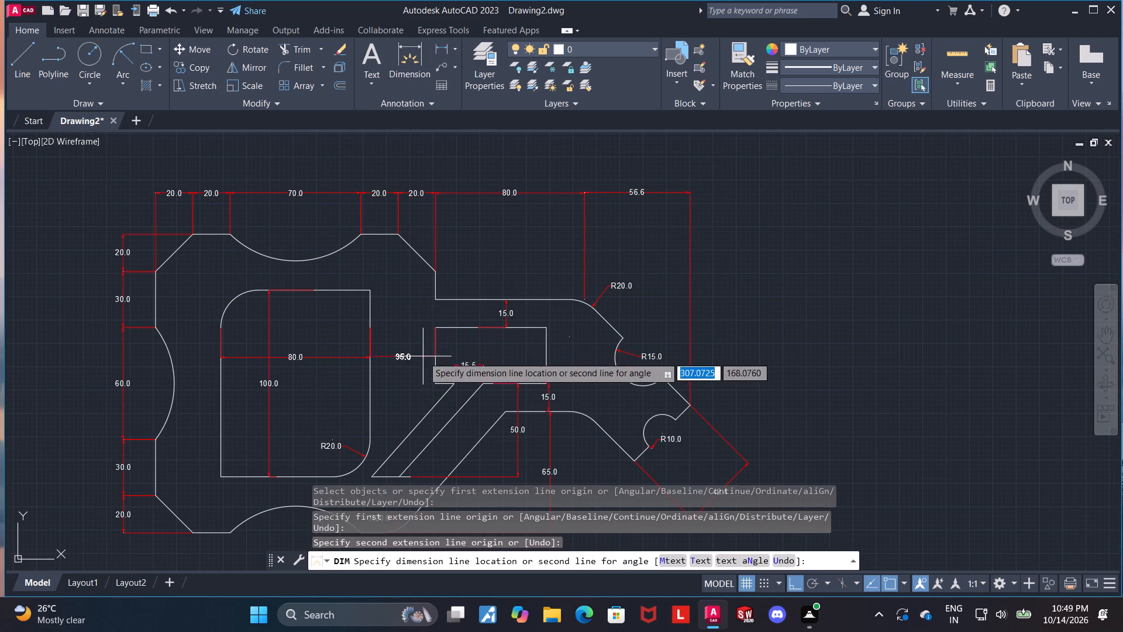
pyautogui.click(419, 348)
# Check the new gap dimension up close and review the complete dimensioned profile.
pyautogui.scroll(2, 389, 375)
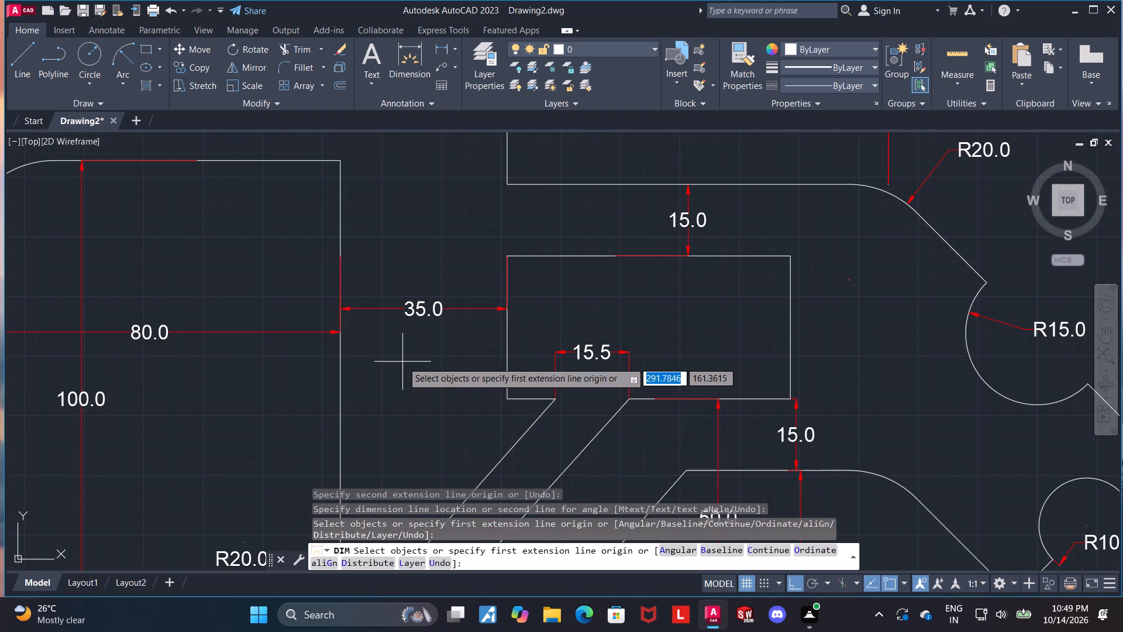
pyautogui.scroll(-1, 407, 359)
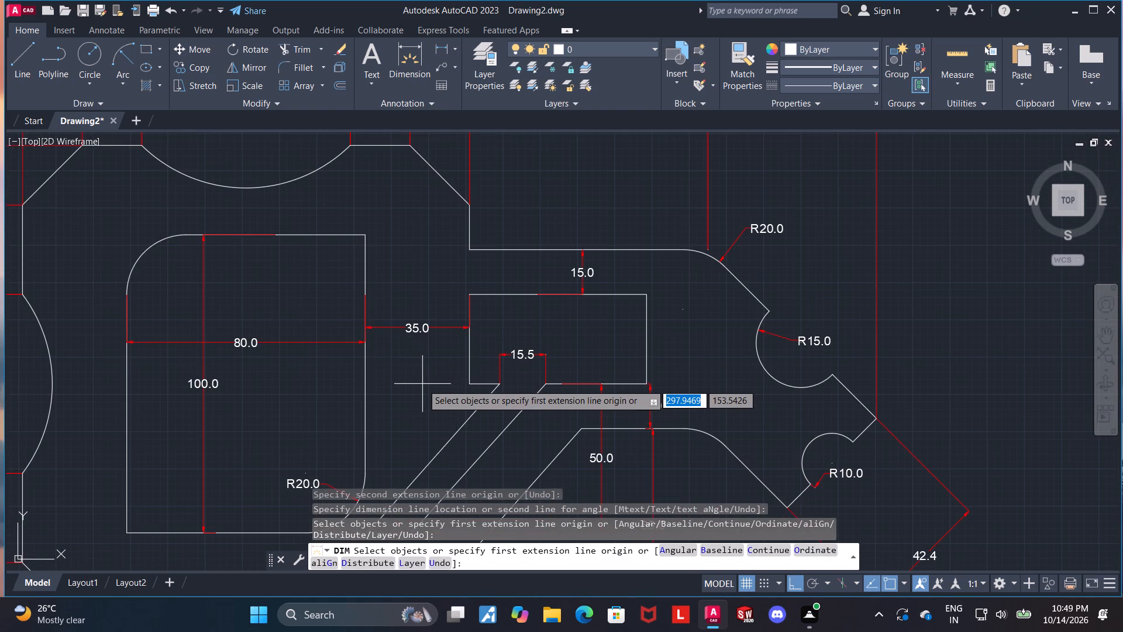
pyautogui.moveTo(422, 387); pyautogui.dragTo(418, 334, button='middle')
pyautogui.scroll(-1, 421, 336)
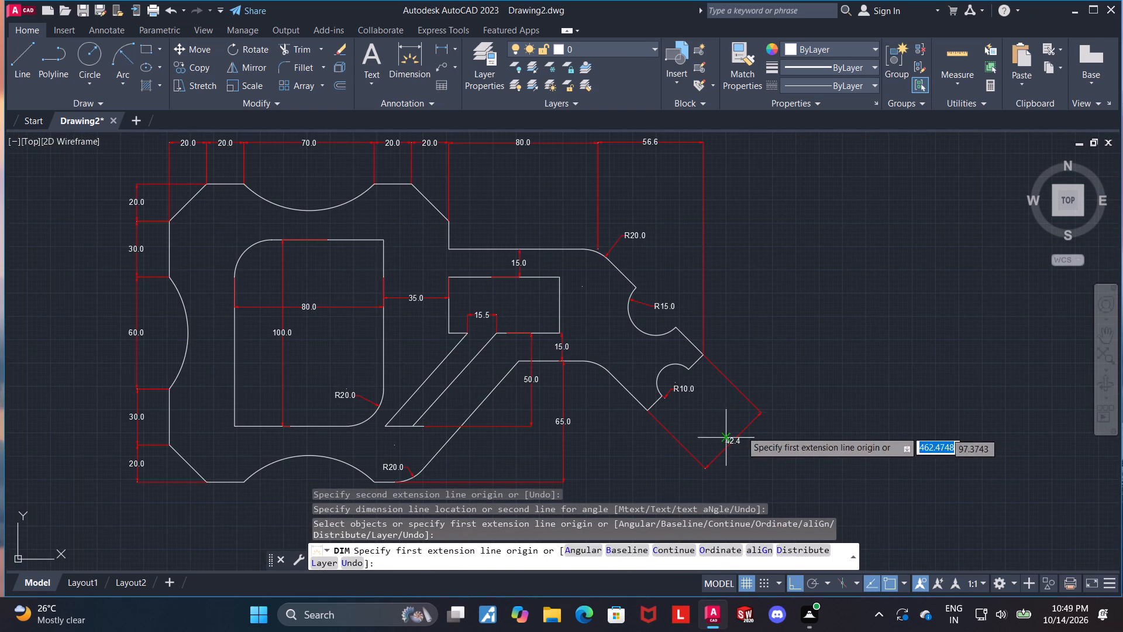
pyautogui.scroll(-1, 823, 364)
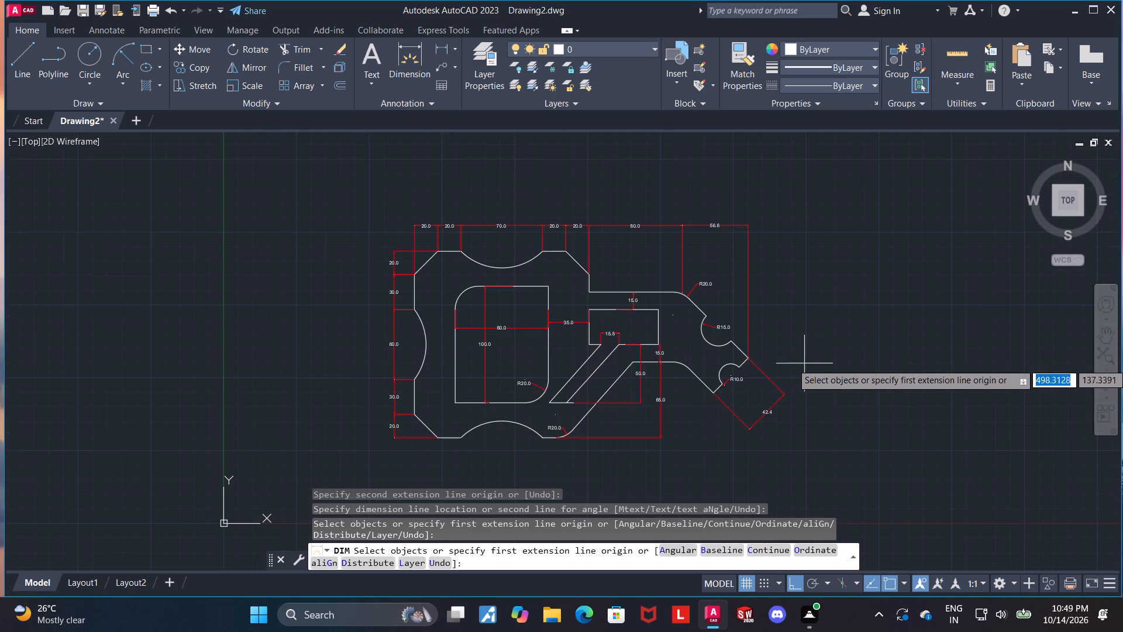
pyautogui.middleClick(824, 329)
pyautogui.scroll(1, 822, 324)
pyautogui.moveTo(826, 309); pyautogui.dragTo(903, 269, button='middle')
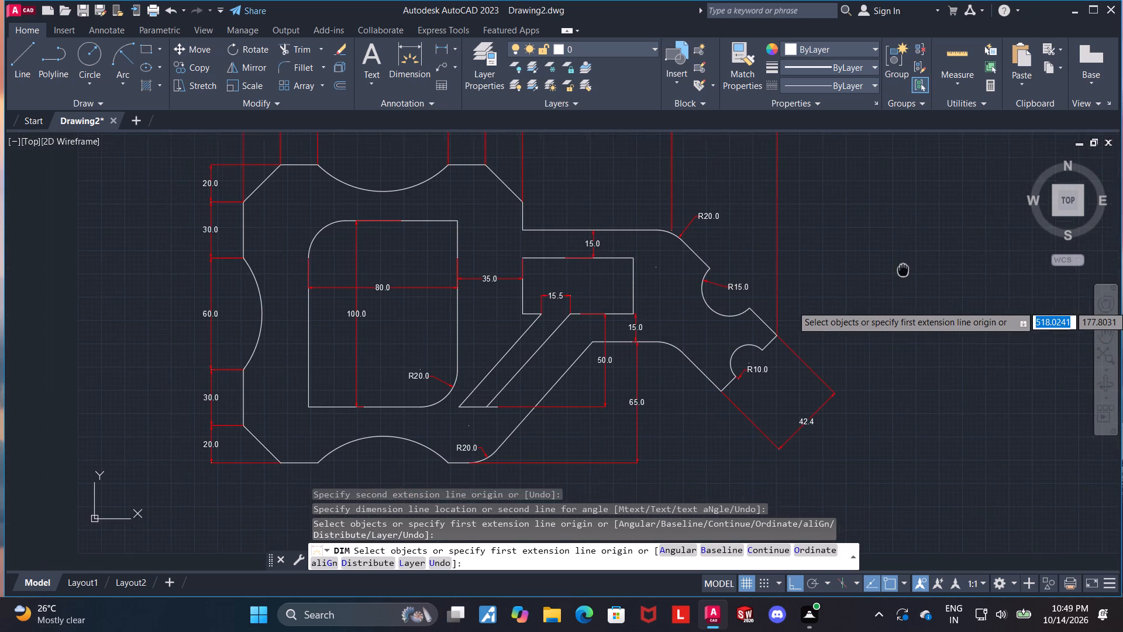
pyautogui.moveTo(903, 269); pyautogui.dragTo(905, 284, button='middle')
pyautogui.scroll(-1, 905, 289)
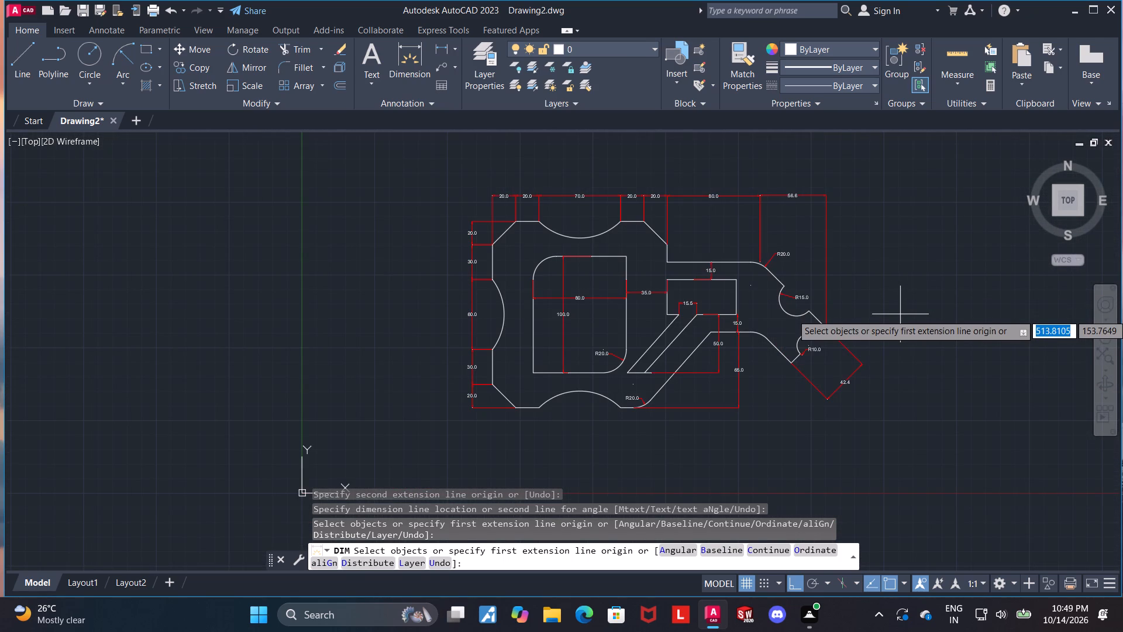
pyautogui.moveTo(894, 314); pyautogui.dragTo(876, 314, button='middle')
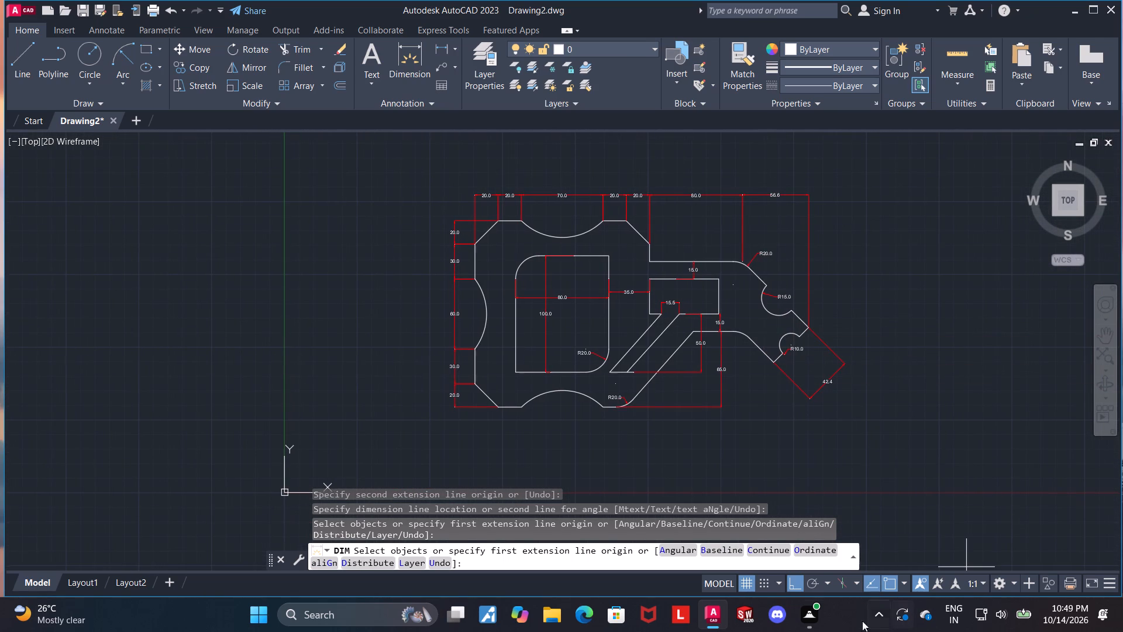
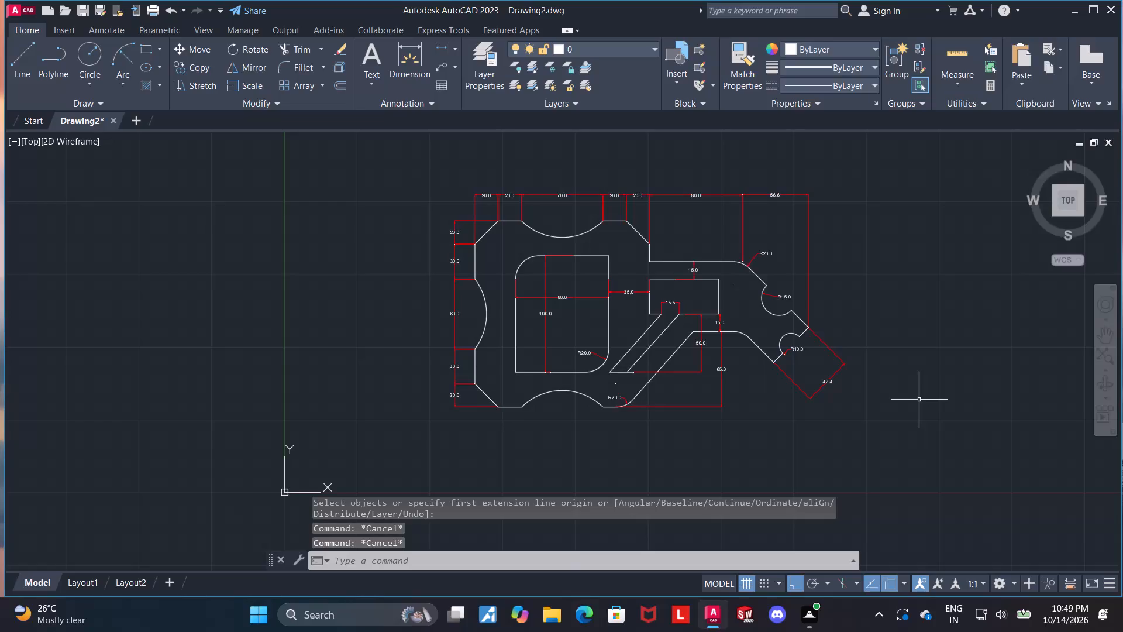
# Turn off command log file recording with LOGFILEOFF.
pyautogui.write('log')
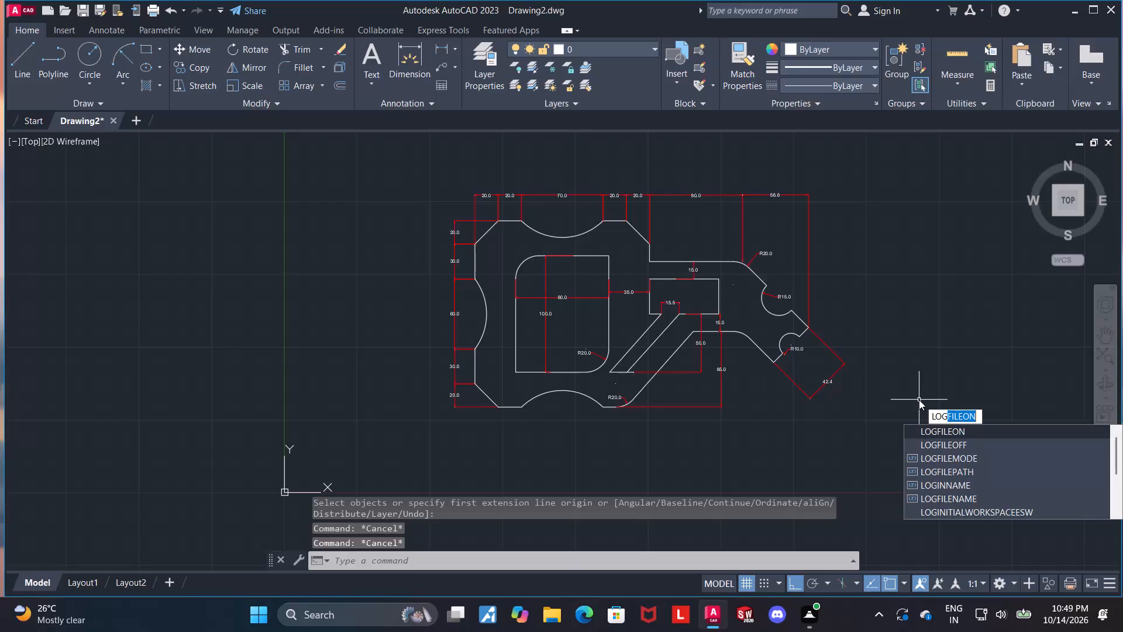
pyautogui.click(957, 444)
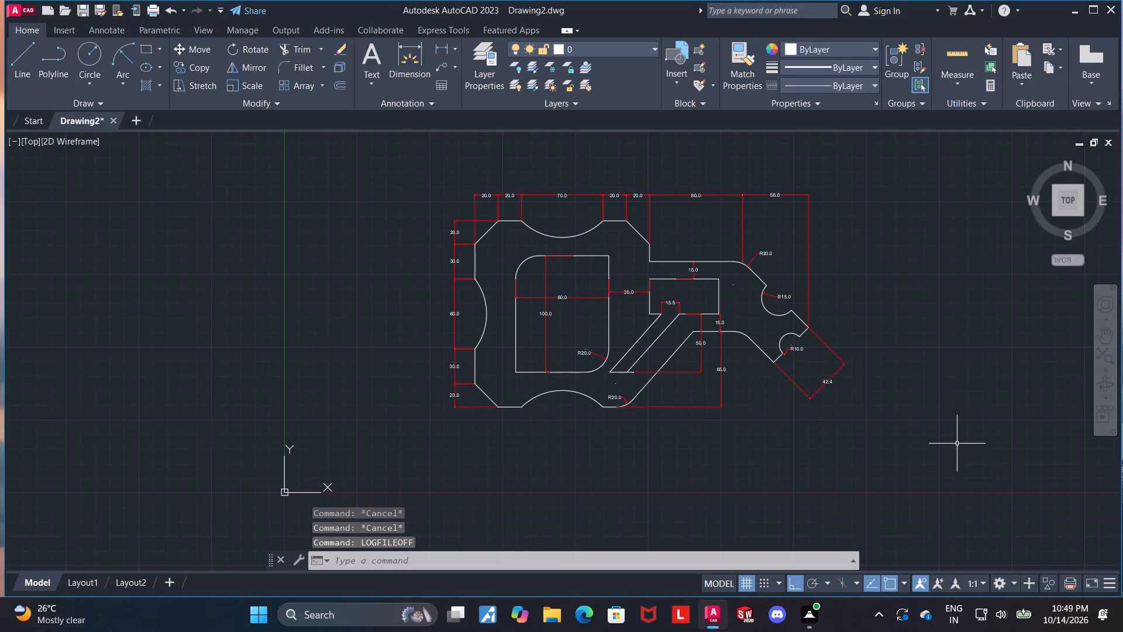
# Save the drawing in Downloads as "structural cam plate" in AutoCAD 2018 DWG format.
pyautogui.hotkey('ctrl', 's')
pyautogui.write('stru')
pyautogui.write('ctural cam plate')
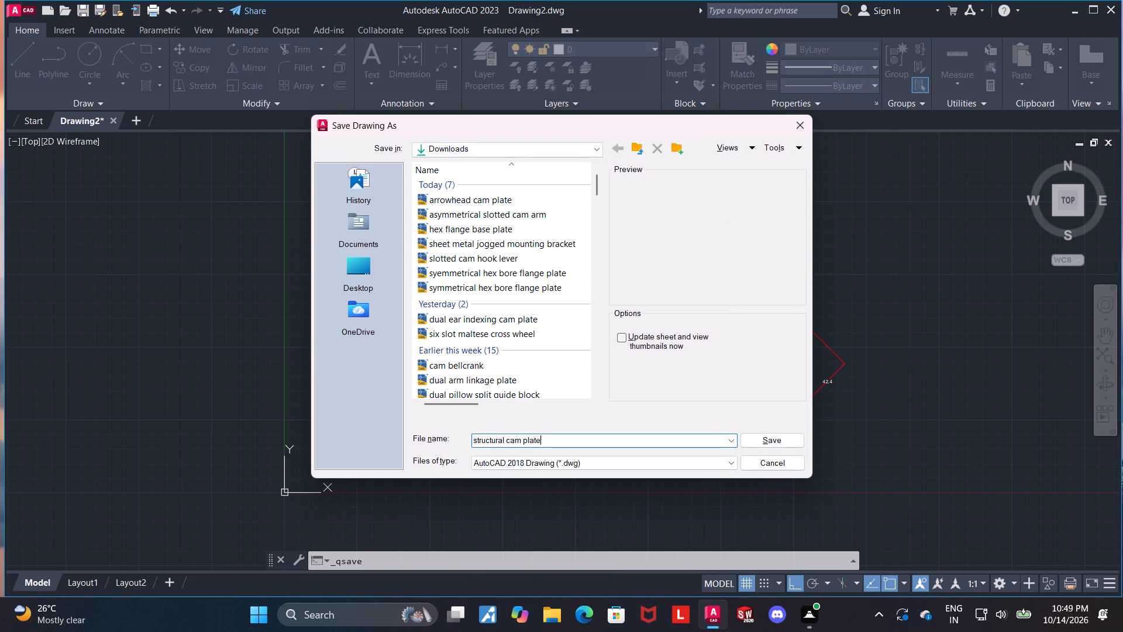
pyautogui.press('space')
pyautogui.click(768, 442)
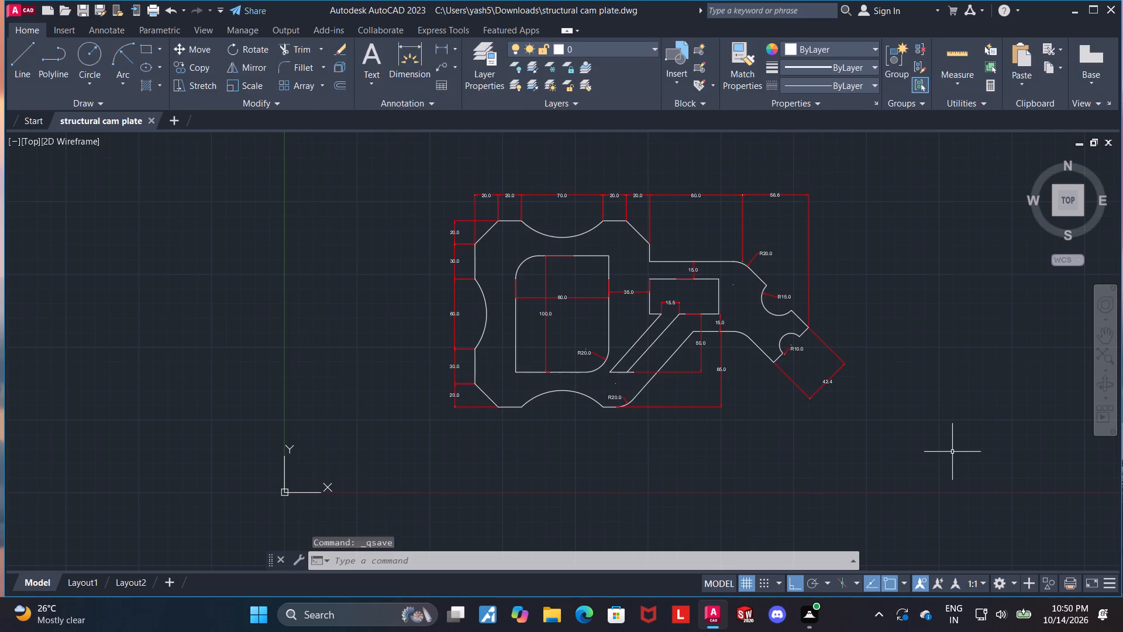
# Set up a plot with the DWG To PDF.pc3 plotter and ISO A4 (297.00 x 210.00 MM) paper.
pyautogui.write('plot')
pyautogui.press('Return')
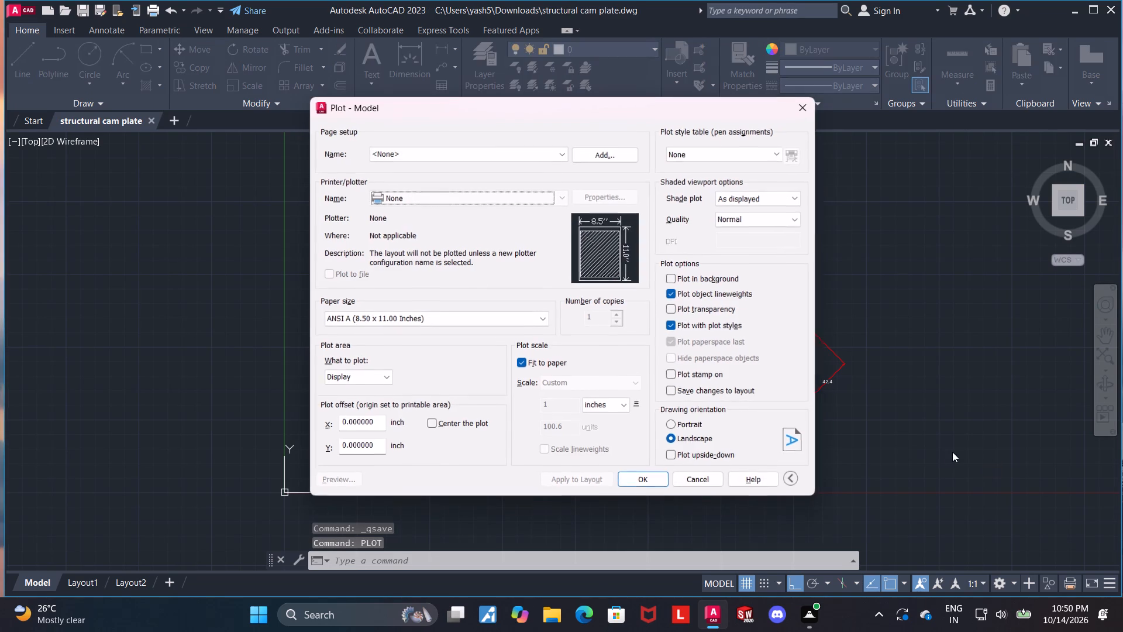
pyautogui.click(418, 200)
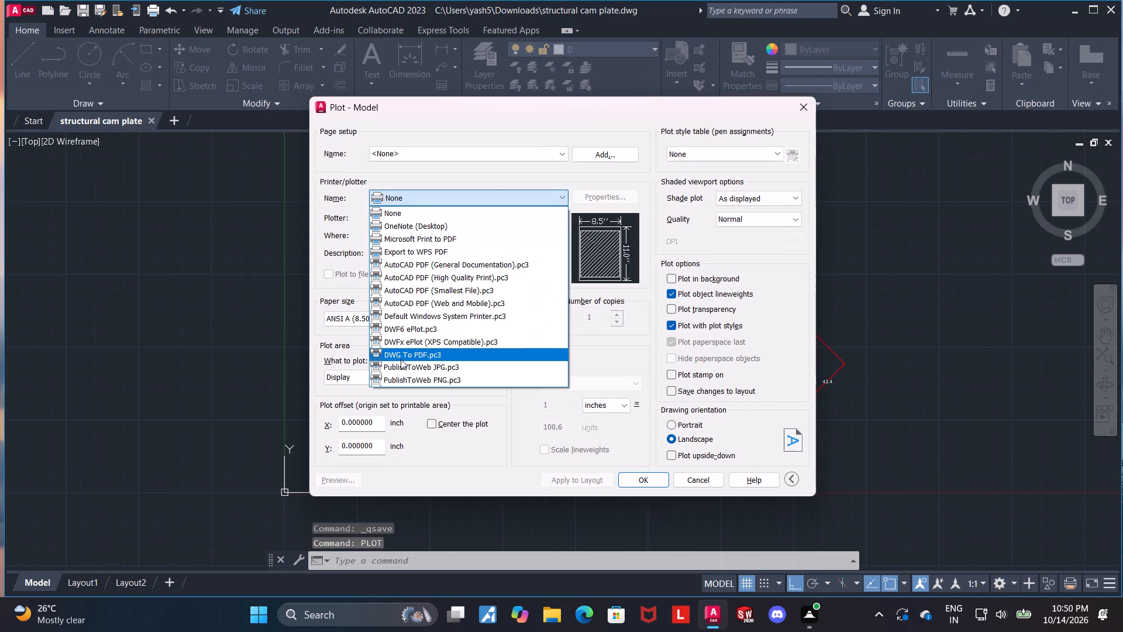
pyautogui.click(399, 354)
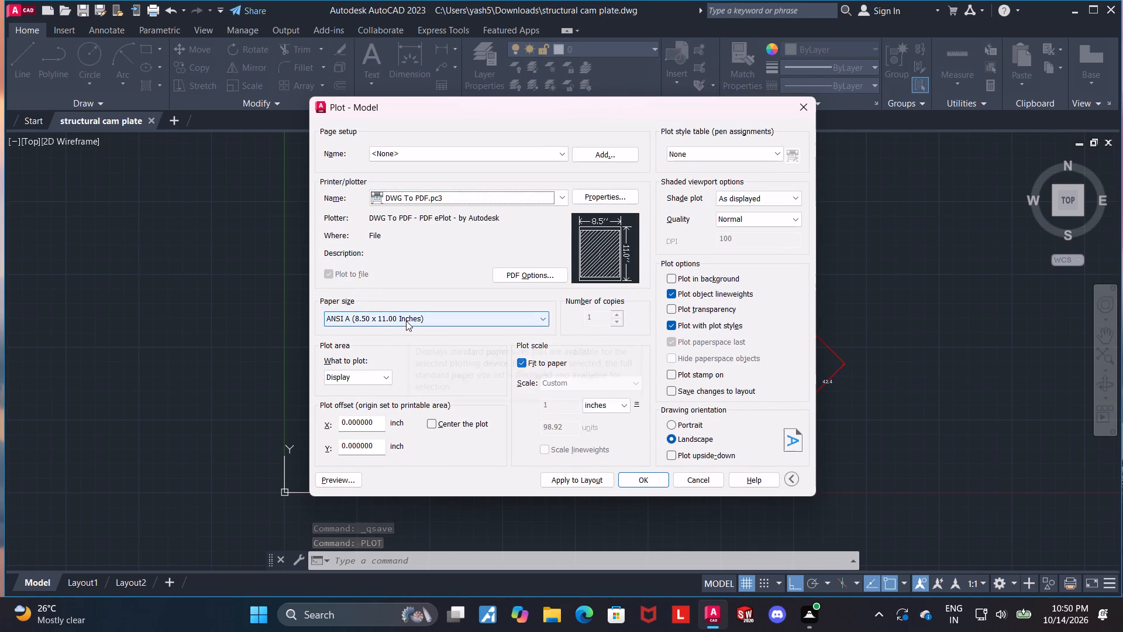
pyautogui.click(406, 321)
pyautogui.scroll(-11, 407, 522)
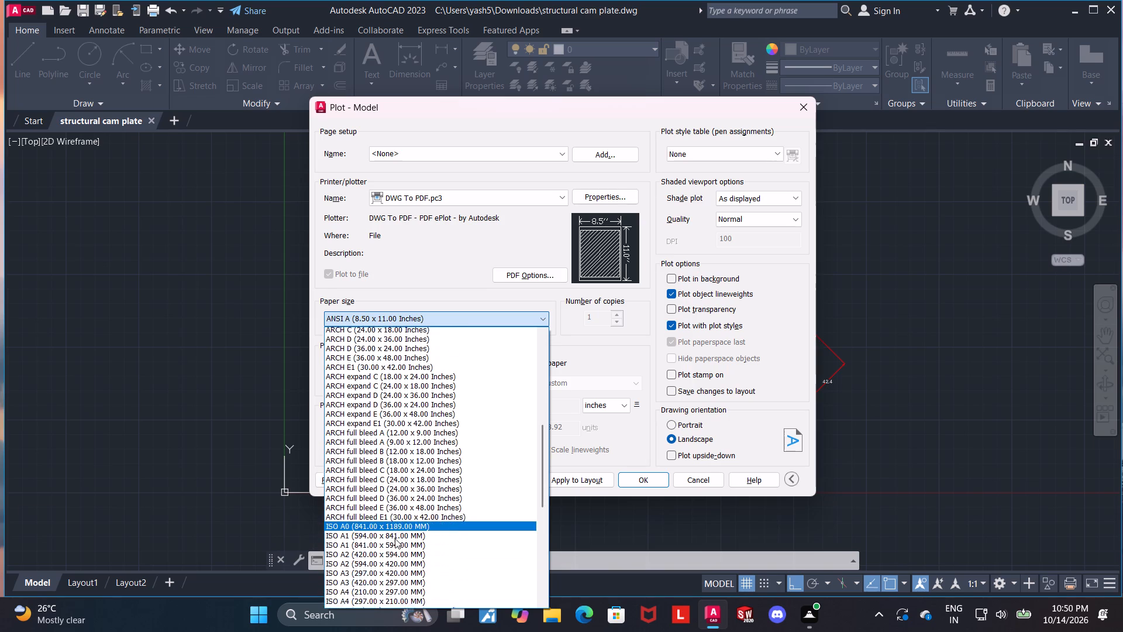
pyautogui.click(371, 557)
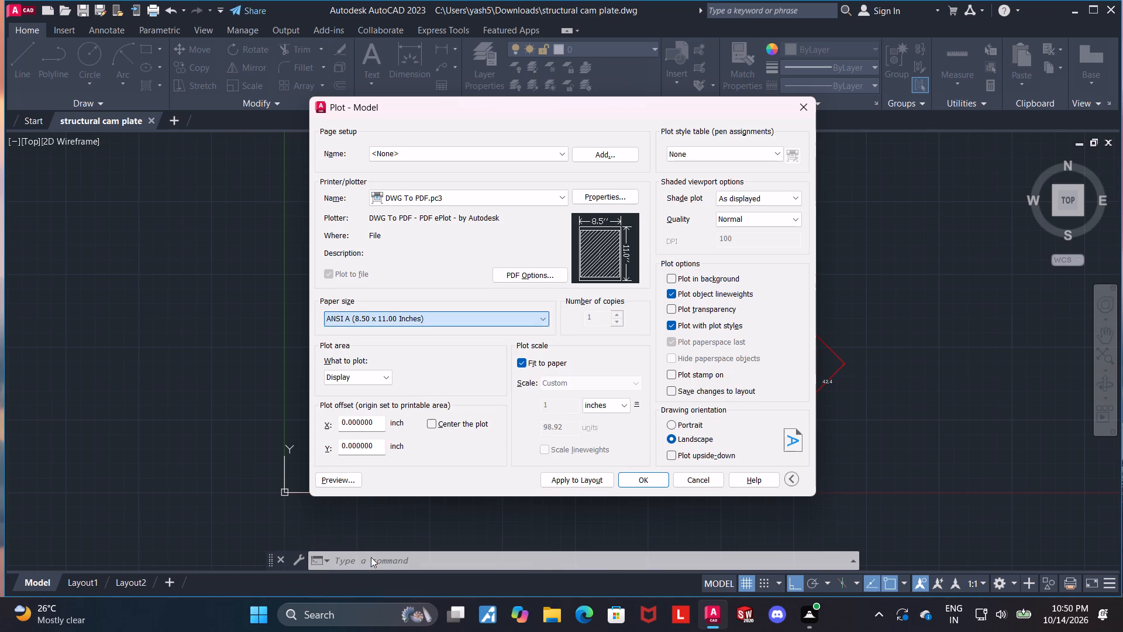
# Center the plot and set the plot area to a window enclosing the whole dimensioned profile.
pyautogui.click(433, 421)
pyautogui.click(376, 378)
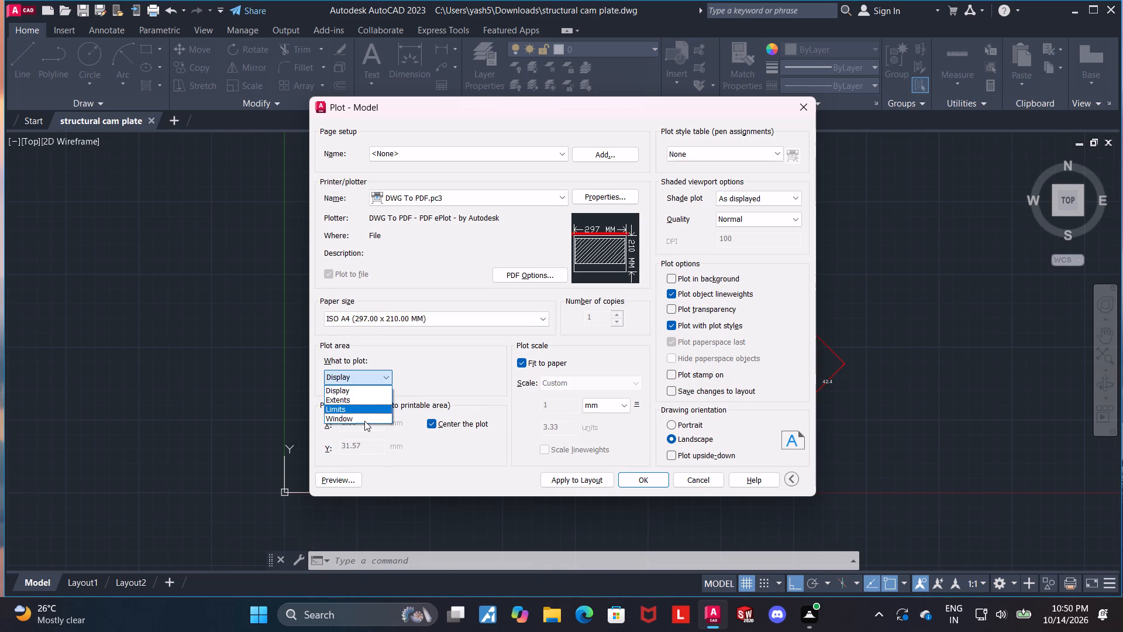
pyautogui.click(364, 421)
pyautogui.click(397, 163)
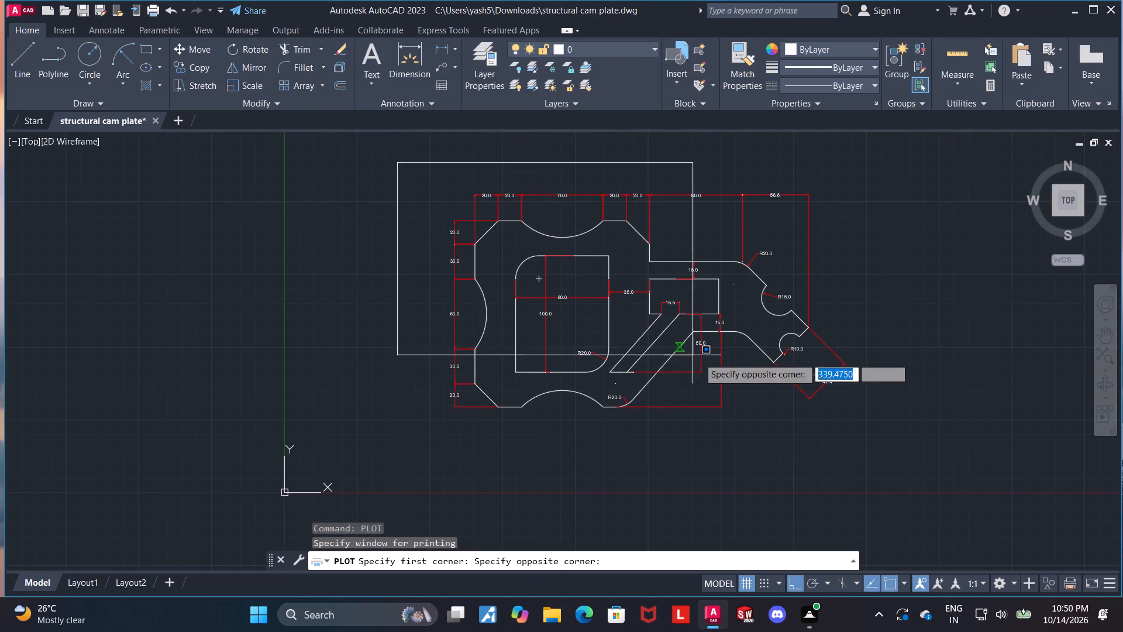
pyautogui.click(900, 442)
# Plot the drawing to PDF, saving it in Downloads as "structural cam plate-Model.pdf".
pyautogui.click(630, 480)
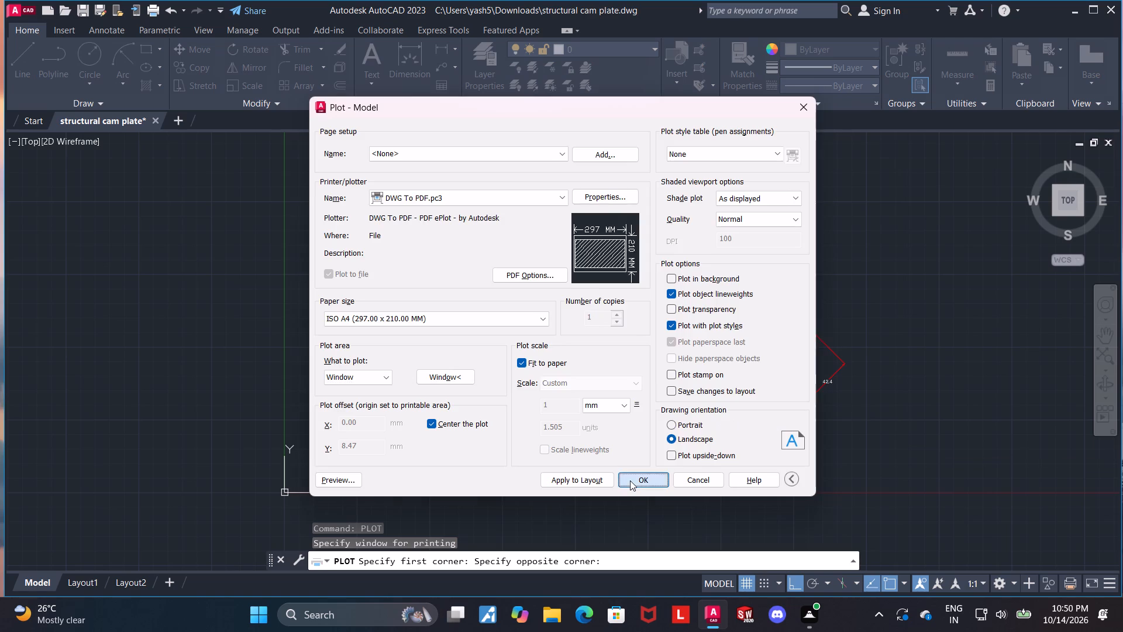
pyautogui.click(778, 439)
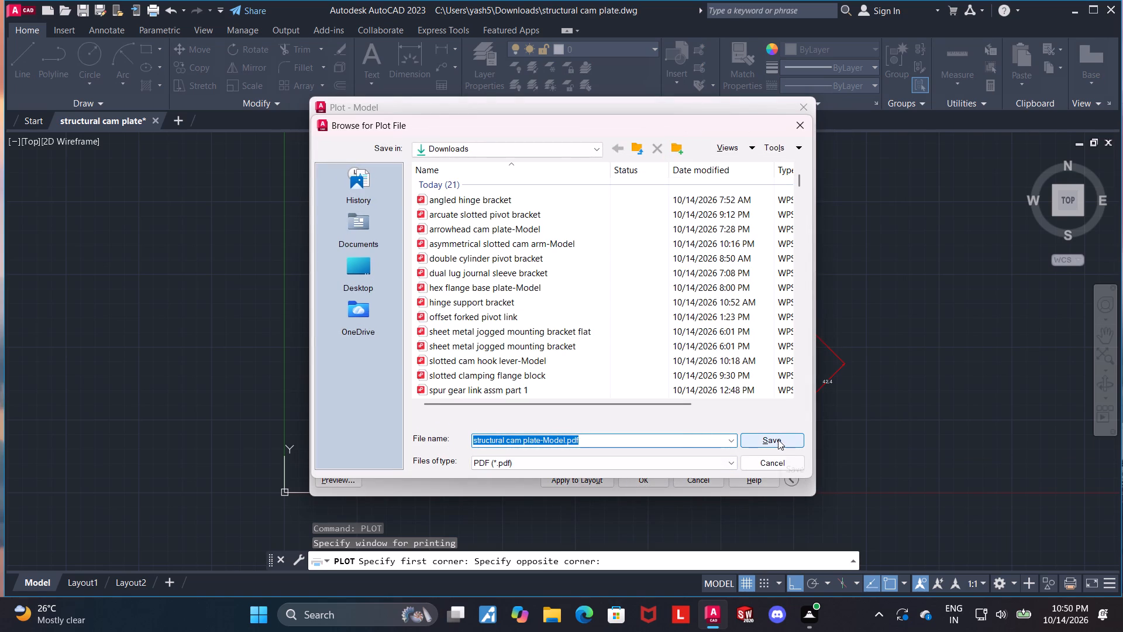